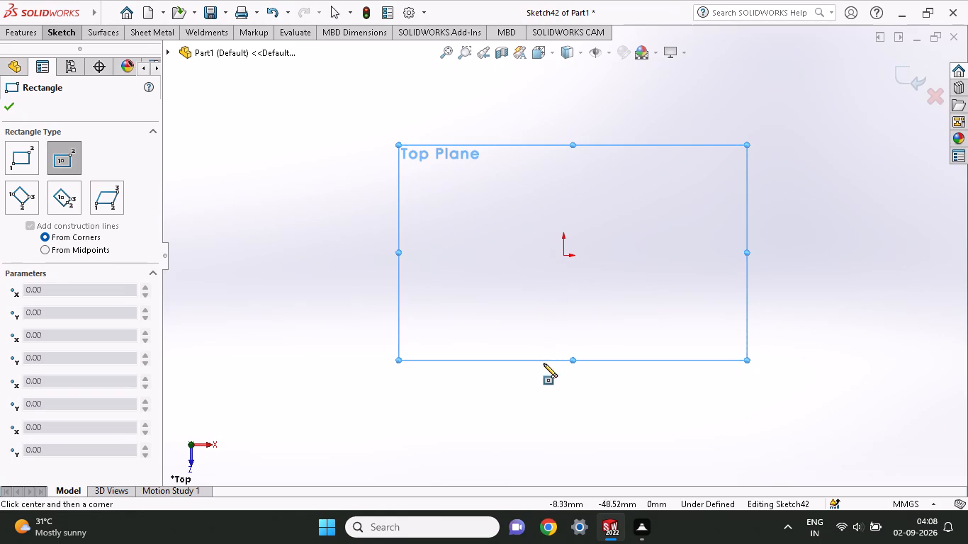
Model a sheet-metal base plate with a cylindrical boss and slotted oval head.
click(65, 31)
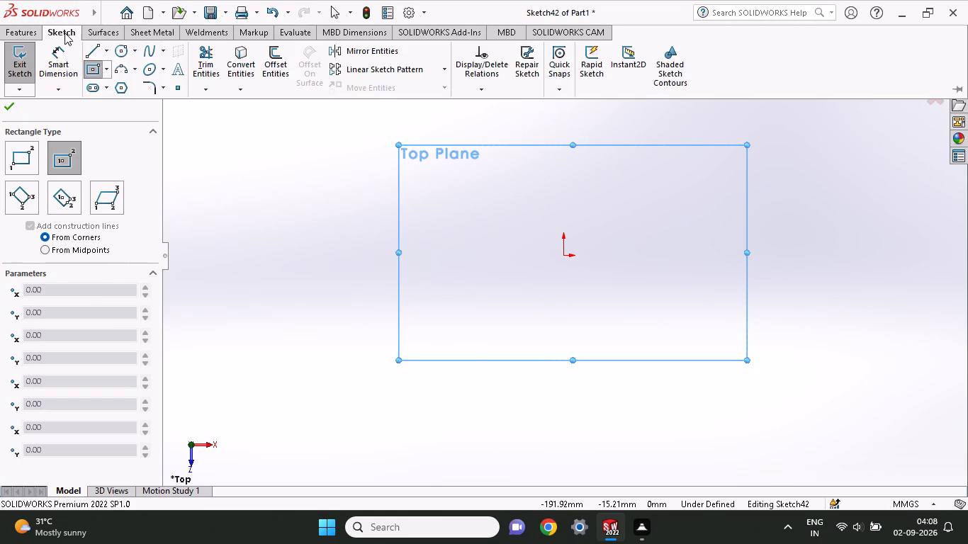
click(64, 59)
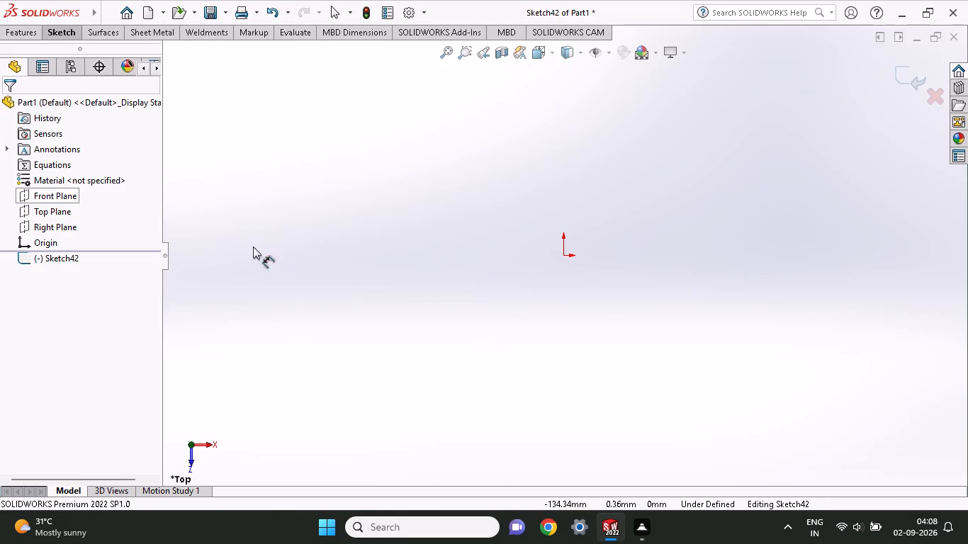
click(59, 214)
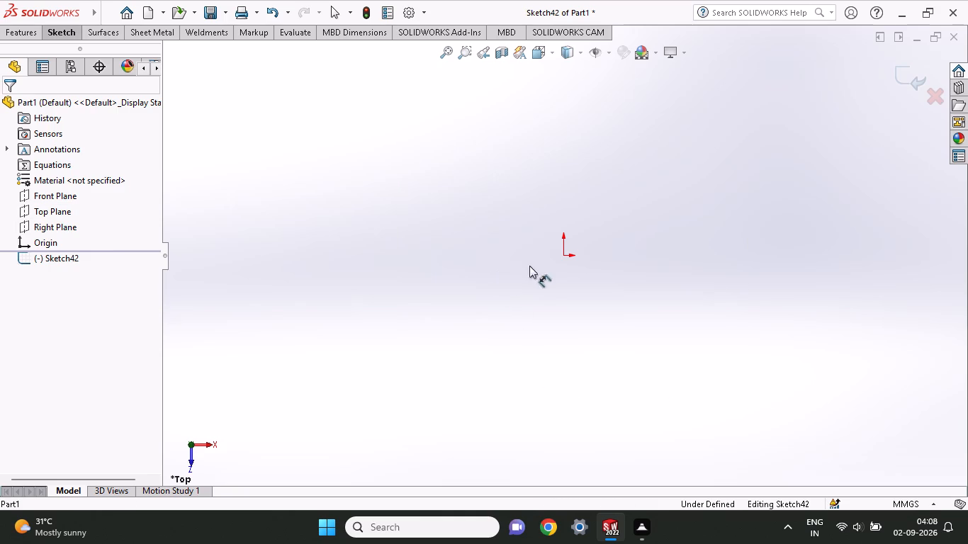
Sketch a center rectangle about 185 mm wide on the Top Plane, centred on the origin.
click(64, 35)
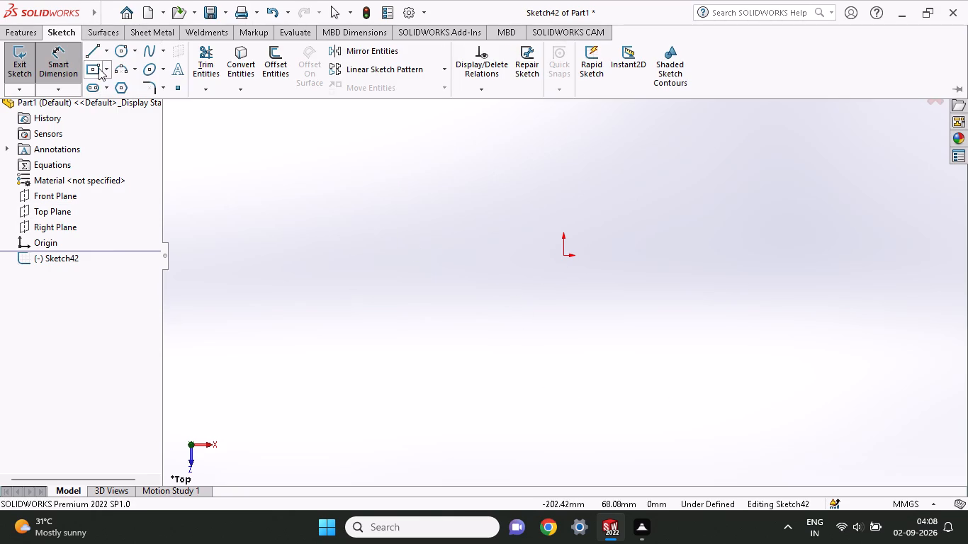
click(99, 68)
click(565, 255)
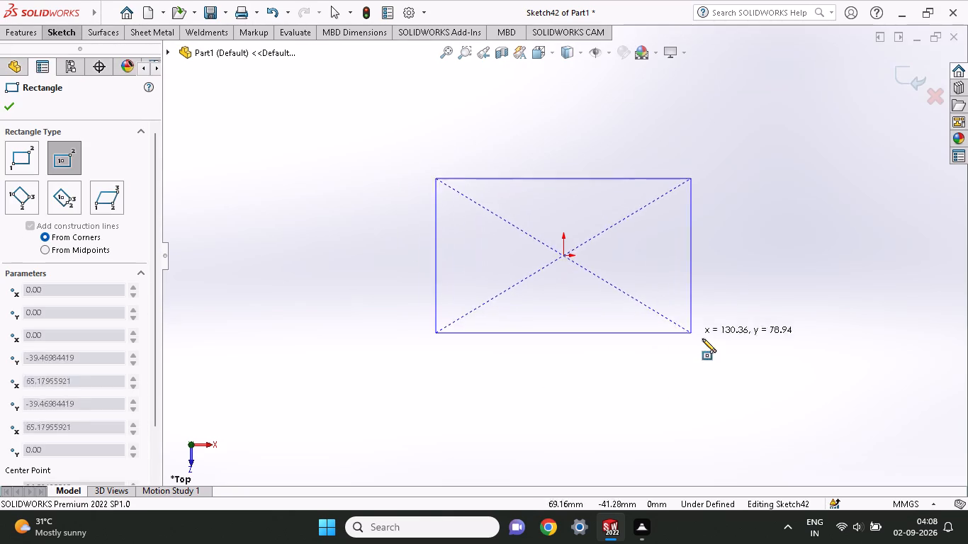
click(745, 341)
Dimension the rectangle's lower horizontal edge to 120 mm, placing the dimension below the rectangle.
click(60, 38)
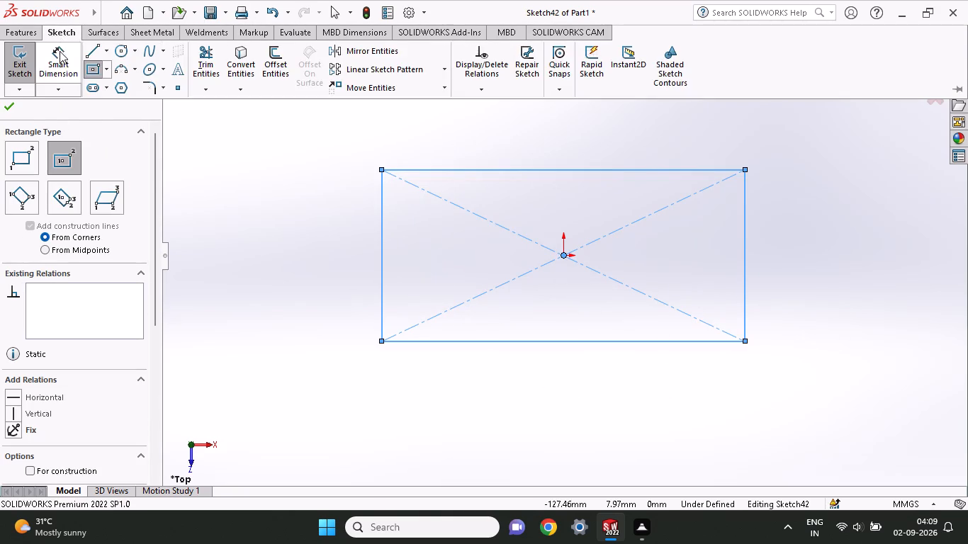
click(60, 51)
click(467, 341)
click(463, 370)
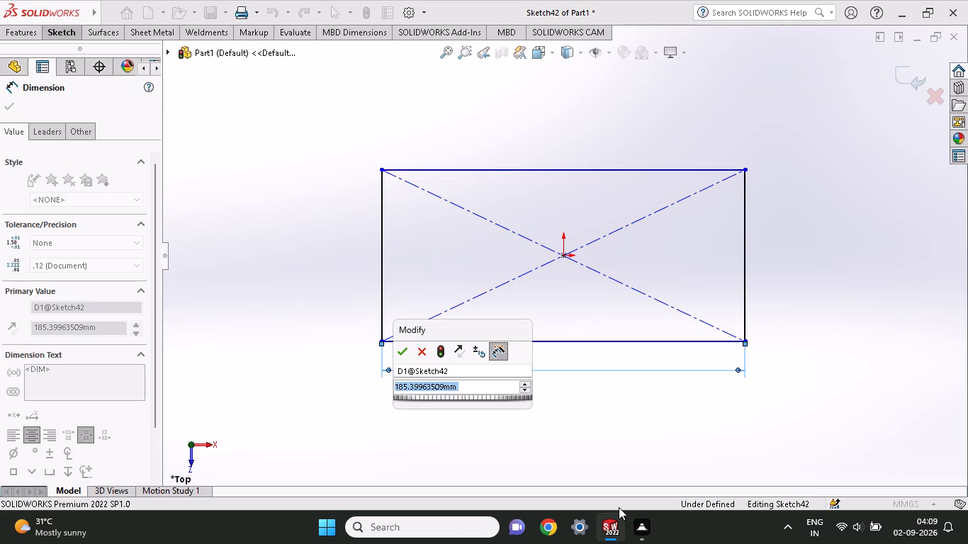
text(120)
key(Return)
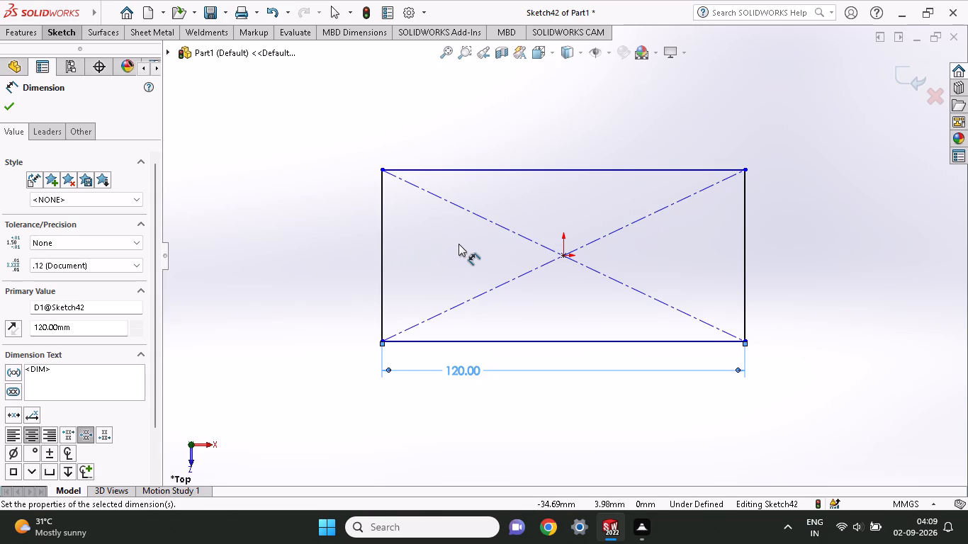
Draw a horizontal centerline through the origin from the midpoint of the rectangle's left edge to the midpoint of its right edge.
click(66, 30)
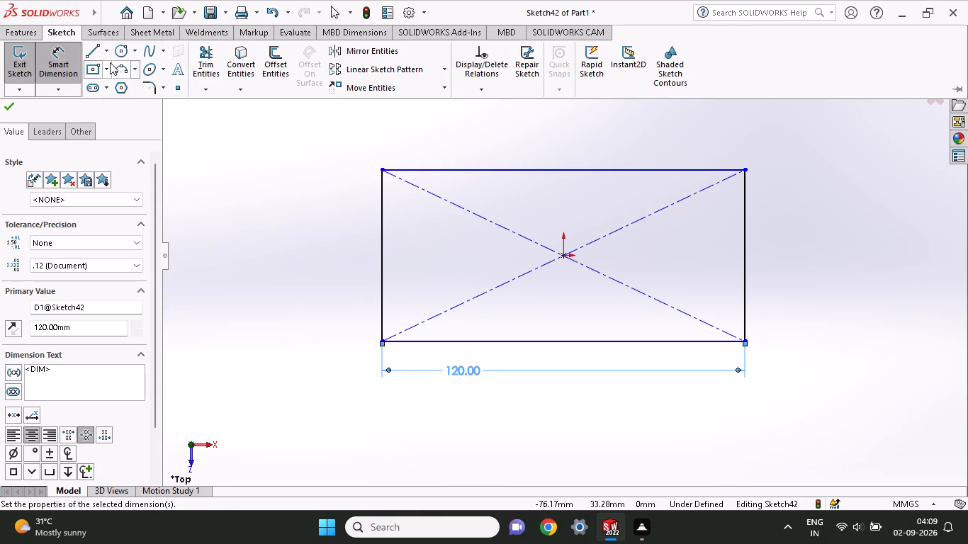
click(110, 62)
click(108, 55)
click(109, 57)
click(111, 87)
click(381, 256)
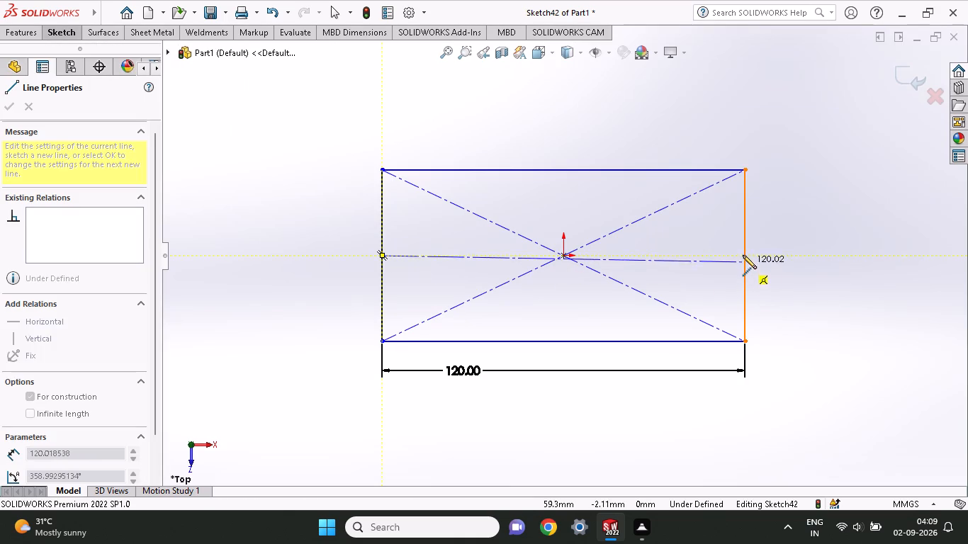
click(743, 255)
right_click(776, 209)
click(786, 220)
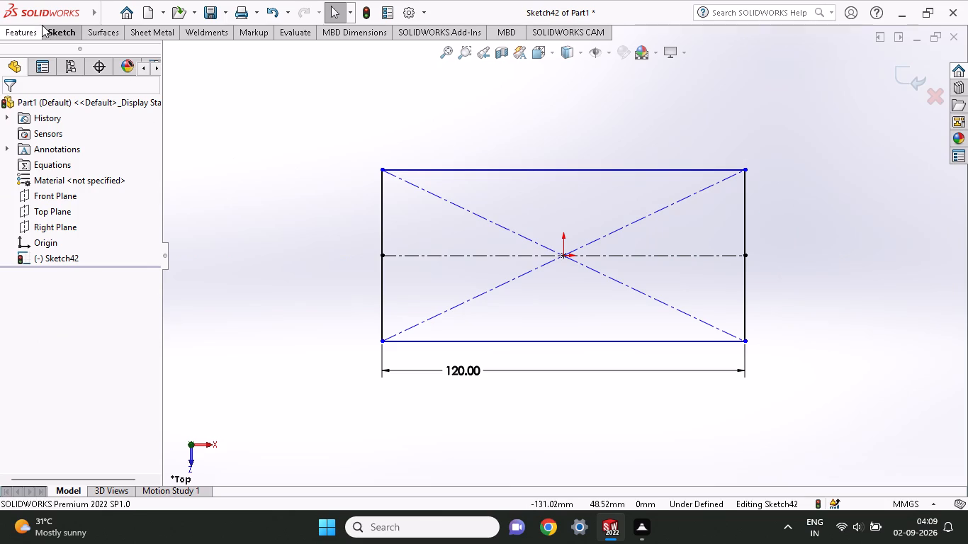
Sketch a circle centred on the centerline's left endpoint, at the midpoint of the rectangle's left edge.
click(60, 31)
click(119, 58)
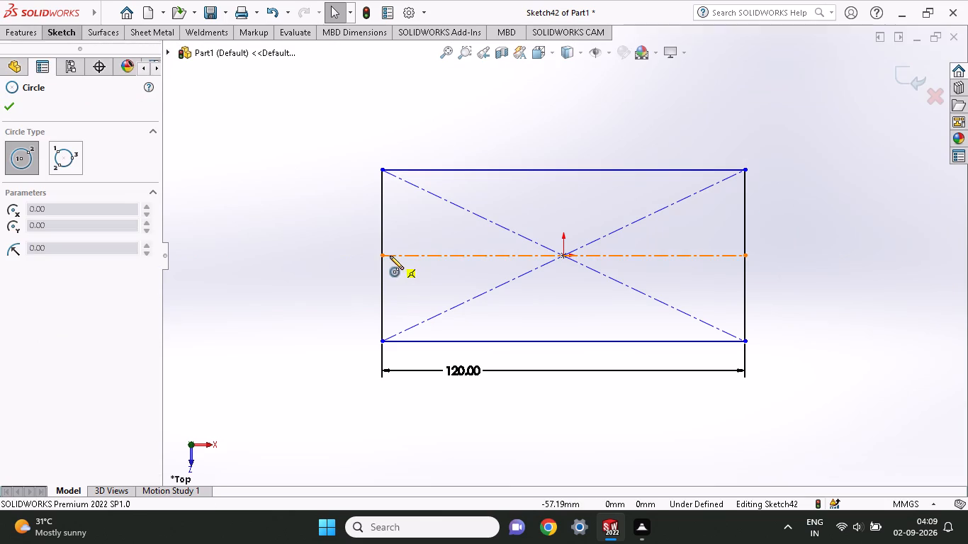
click(382, 253)
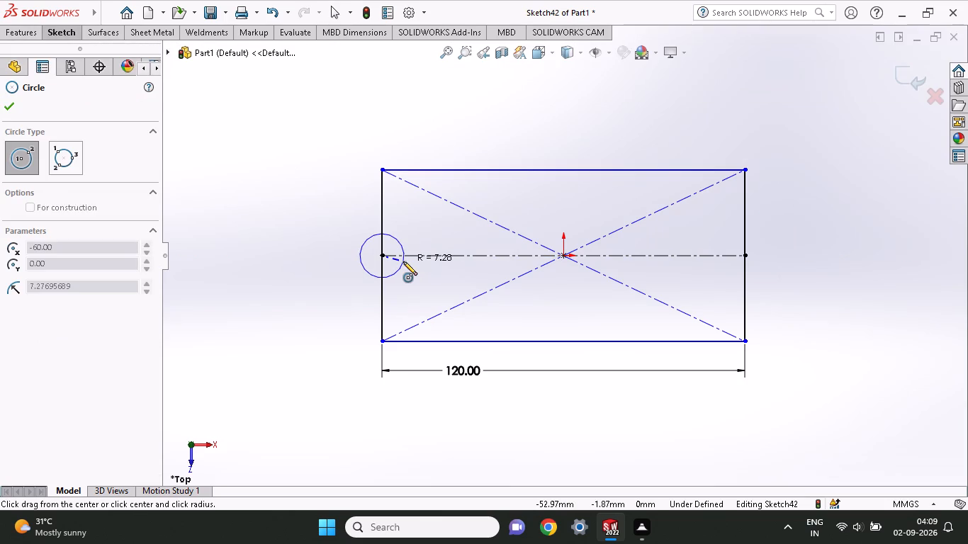
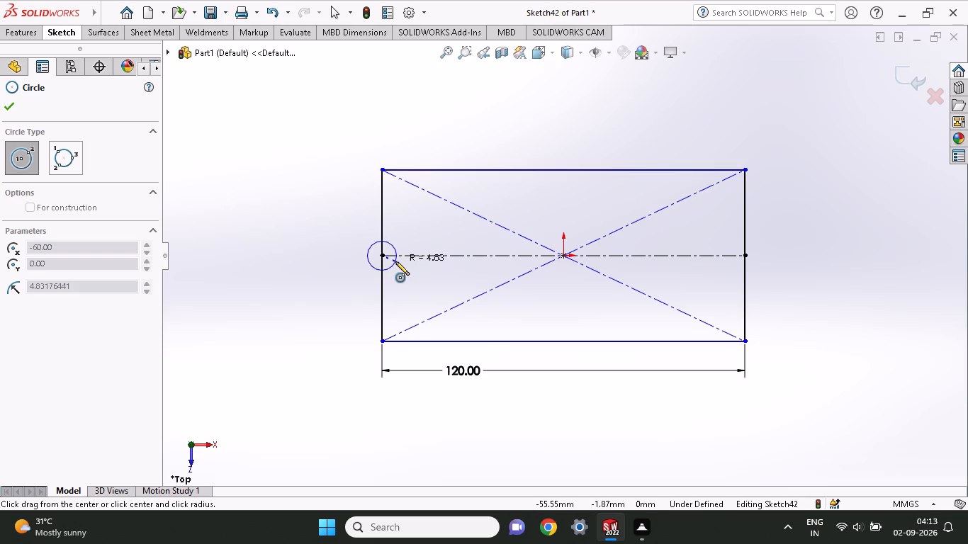
Finish the circle at the centerline's left endpoint with a radius of about 11 mm.
click(412, 271)
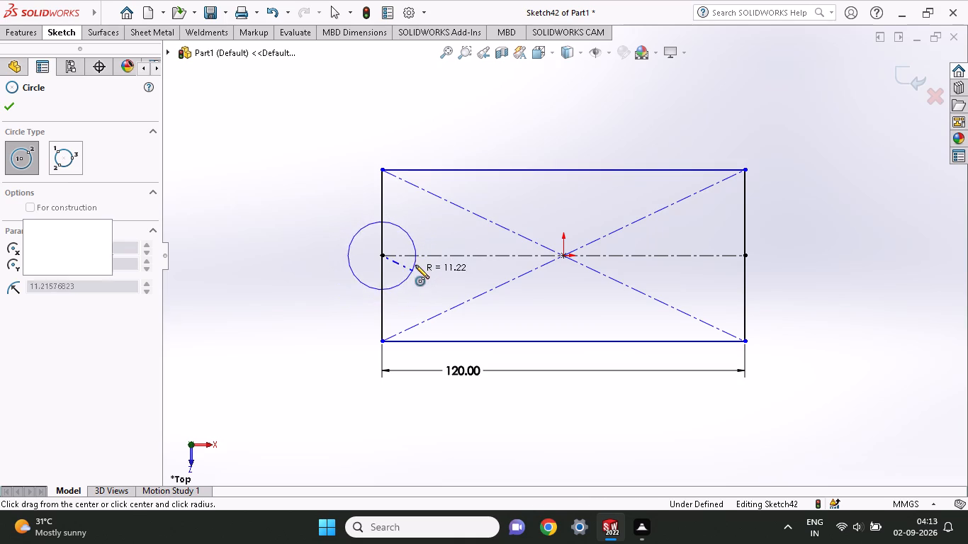
Dimension the circle's diameter as 7 mm, placing the dimension to the left of the circle.
click(64, 30)
click(57, 58)
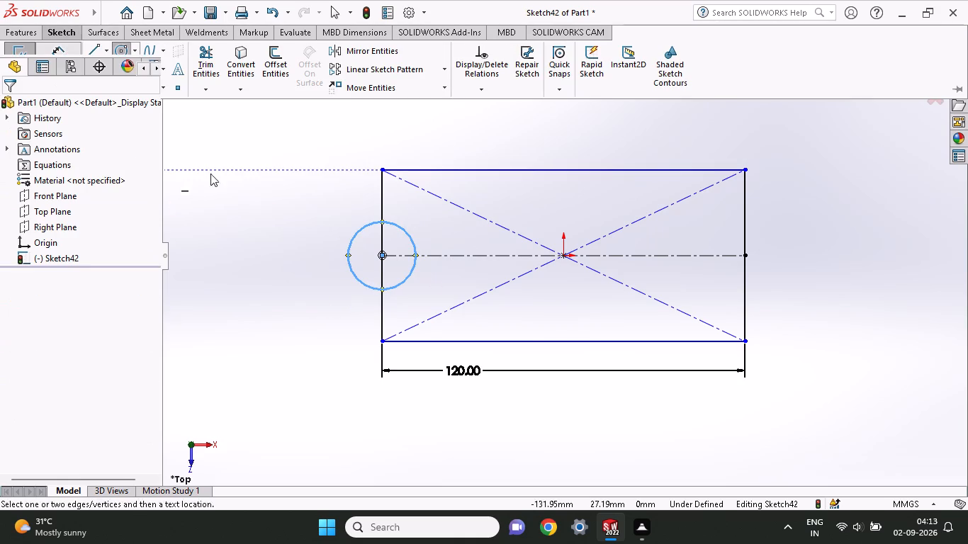
click(398, 282)
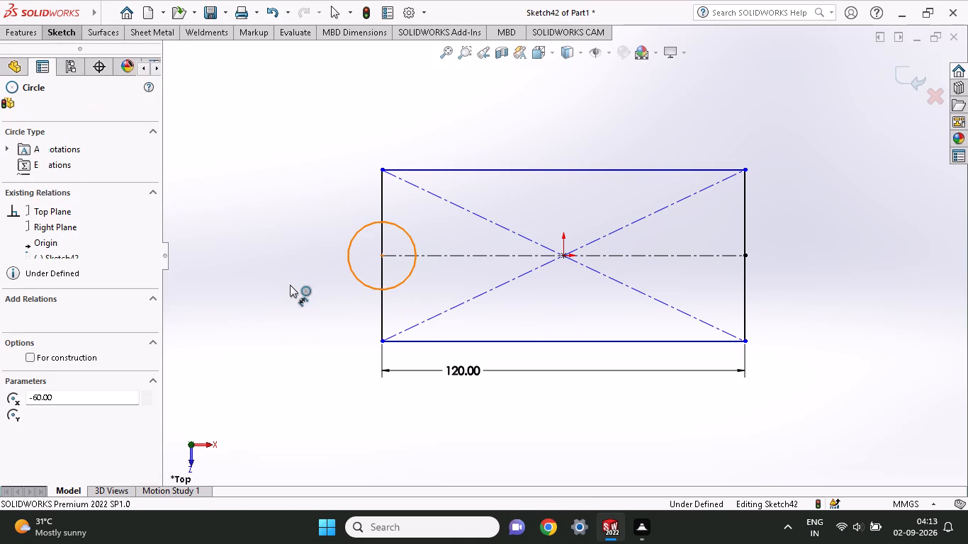
click(290, 285)
key(7)
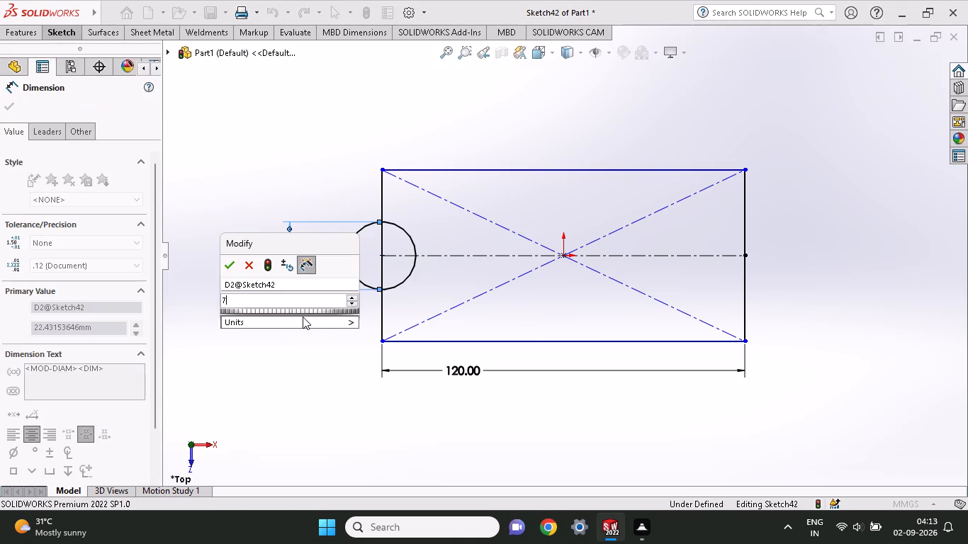
key(Return)
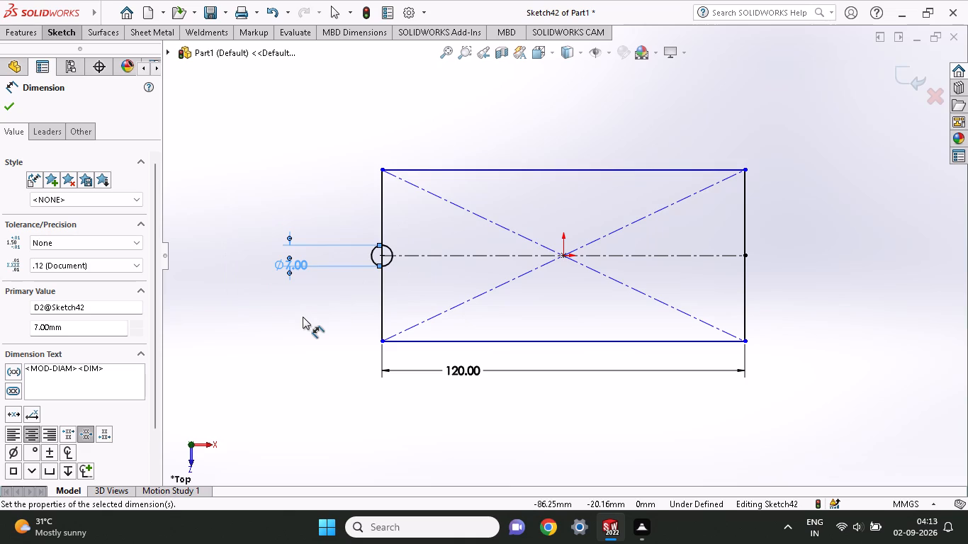
Set the circle's diameter dimension to 14 mm.
double_click(296, 264)
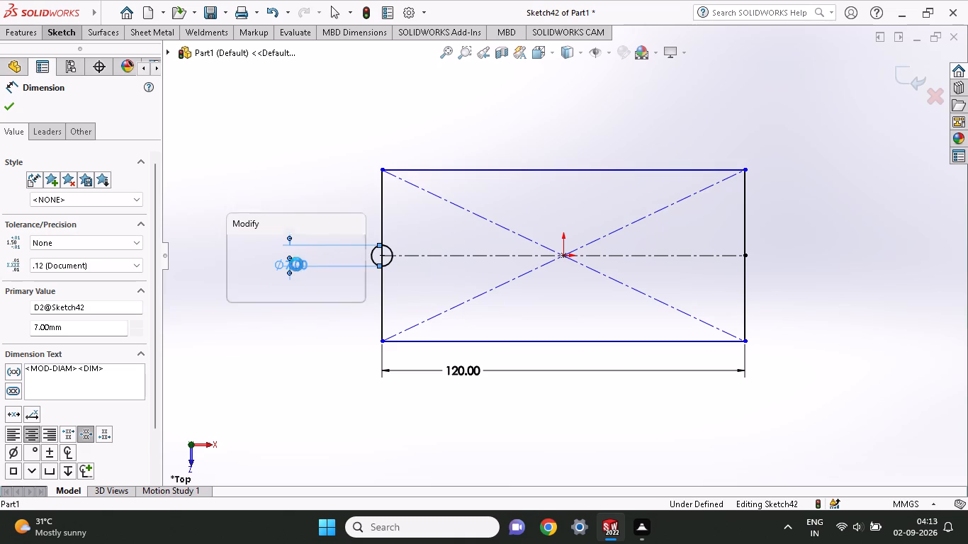
text(14)
key(Return)
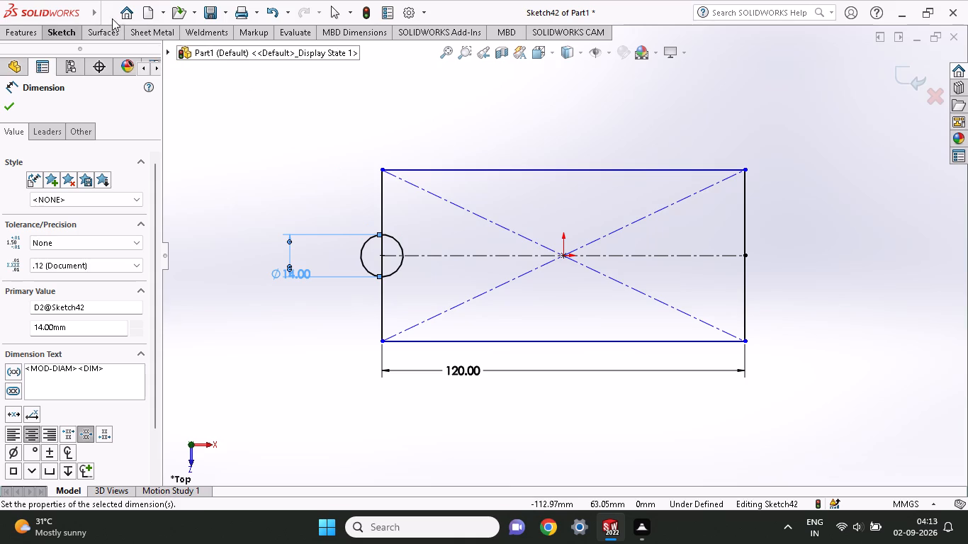
Sketch a three-point arc of about 31 mm radius between the rectangle's two left corners, bulging outward to the left.
click(53, 32)
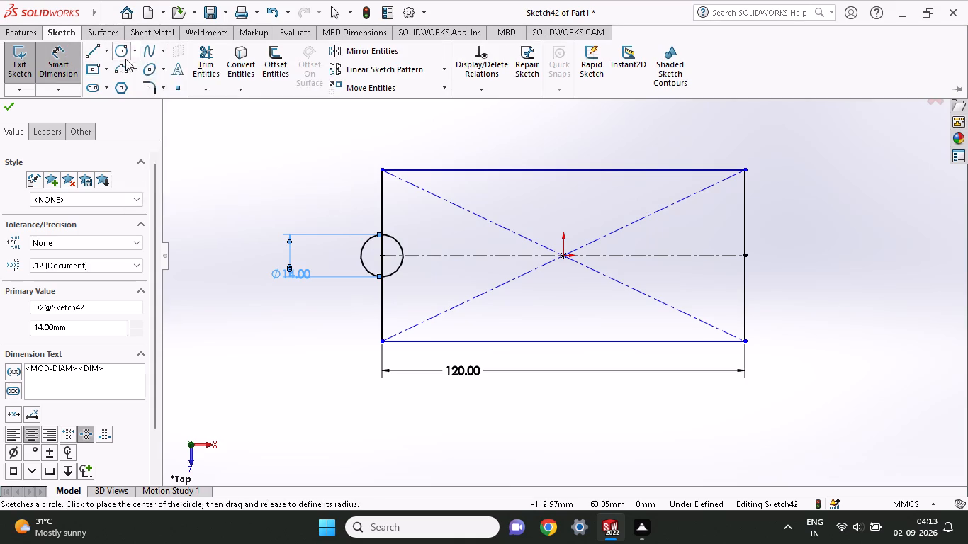
click(123, 61)
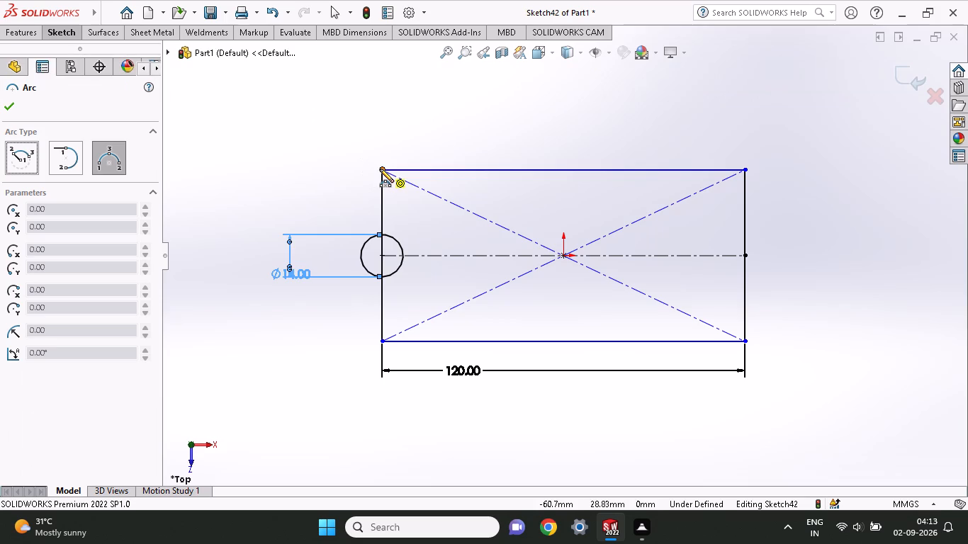
click(380, 169)
click(381, 344)
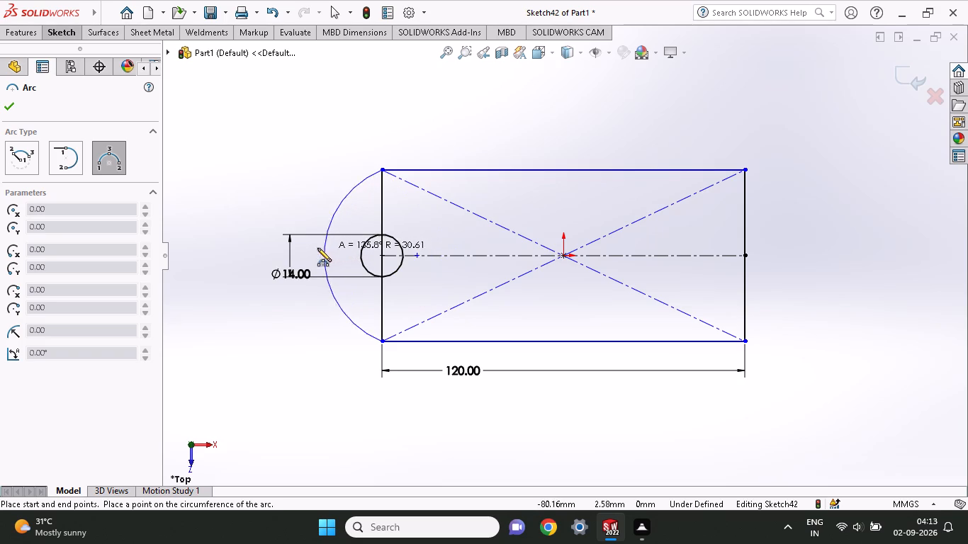
click(327, 249)
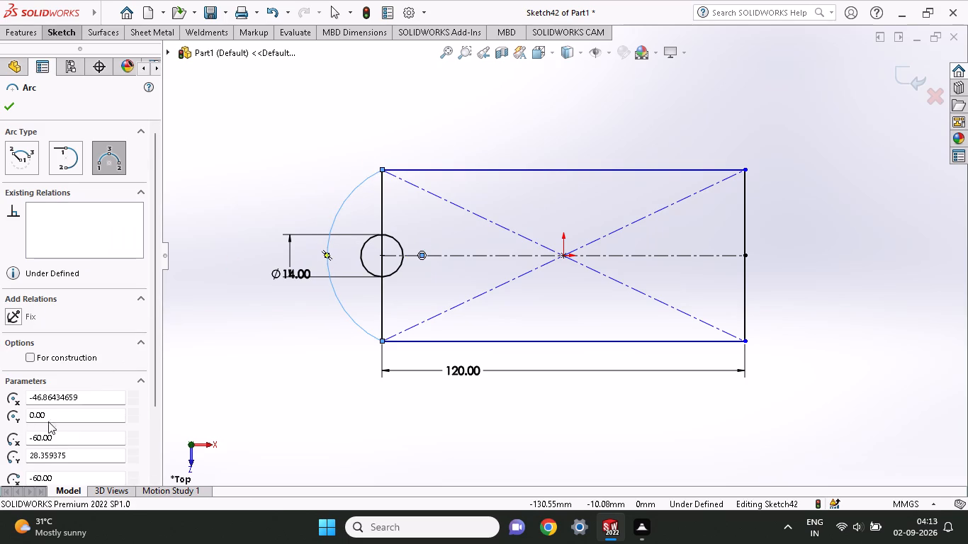
Set the left arc's radius to 70 mm.
drag(157, 358, 147, 425)
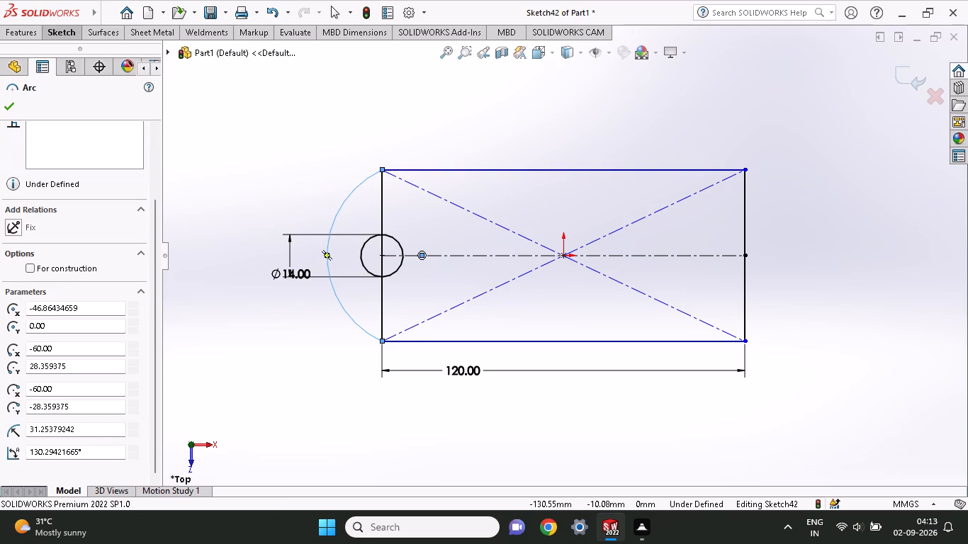
drag(84, 430, 0, 394)
text(70)
key(Return)
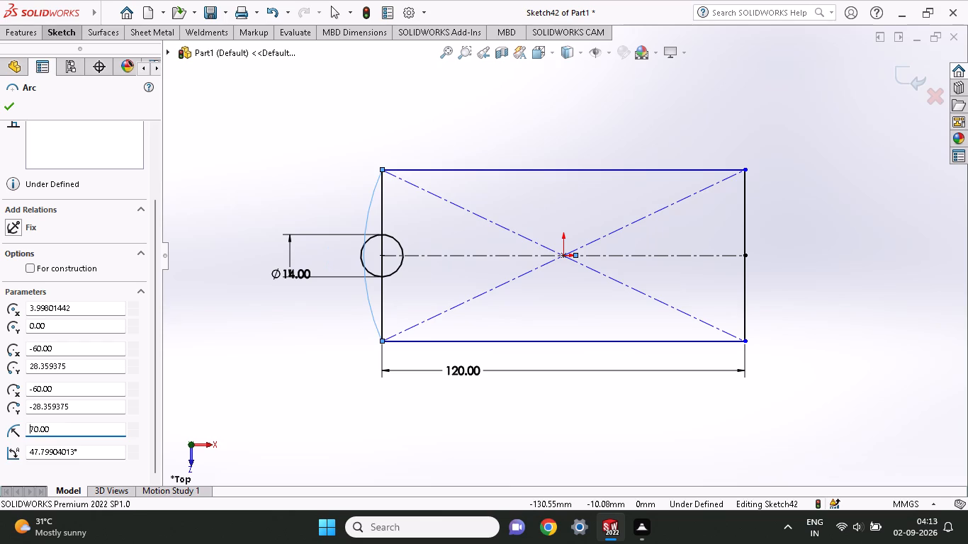
Trim away the half of the circle that lies outside the rectangle's left edge, leaving the inner semicircle.
click(67, 25)
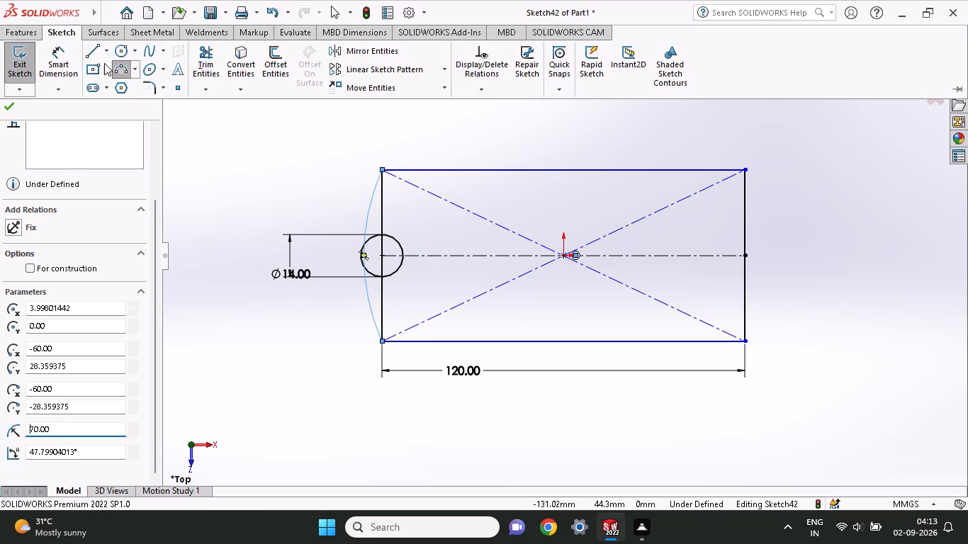
click(199, 44)
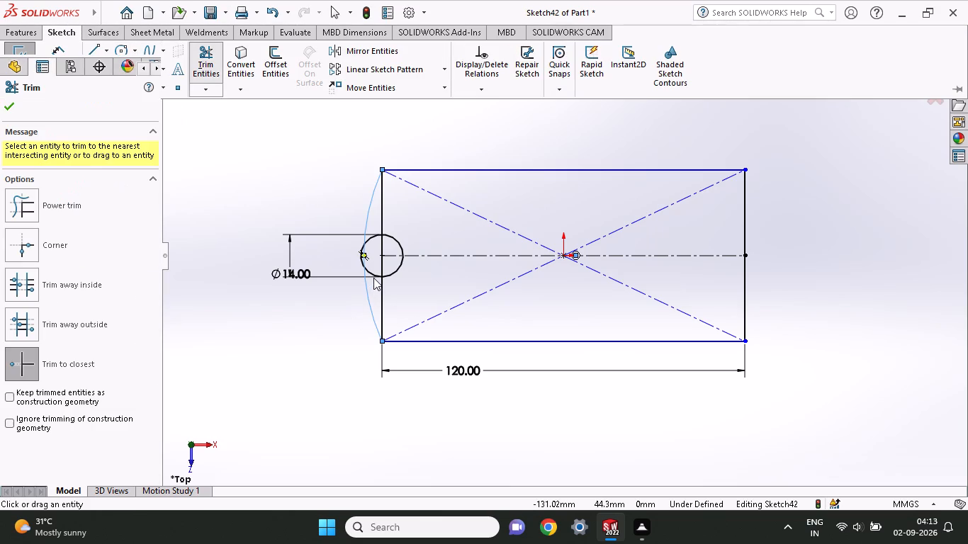
click(373, 275)
click(370, 242)
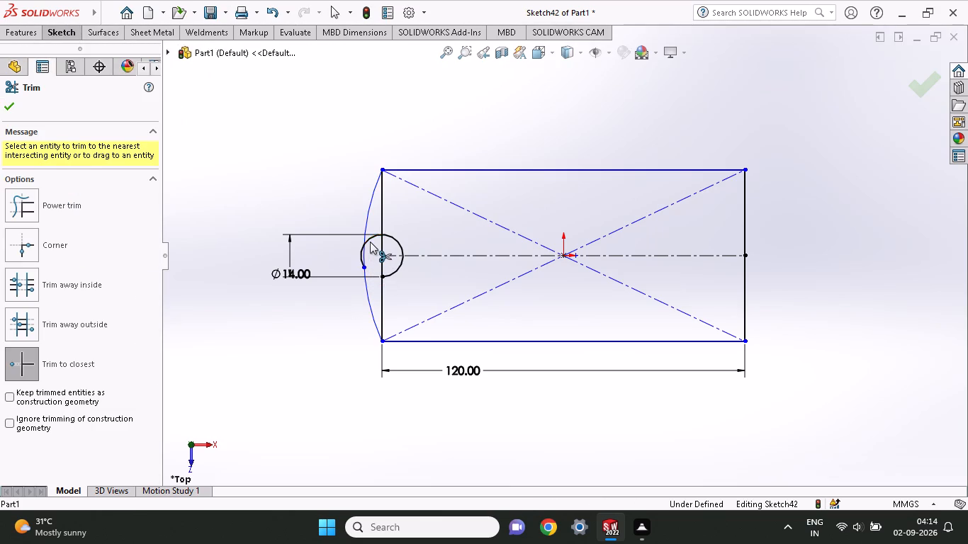
click(359, 256)
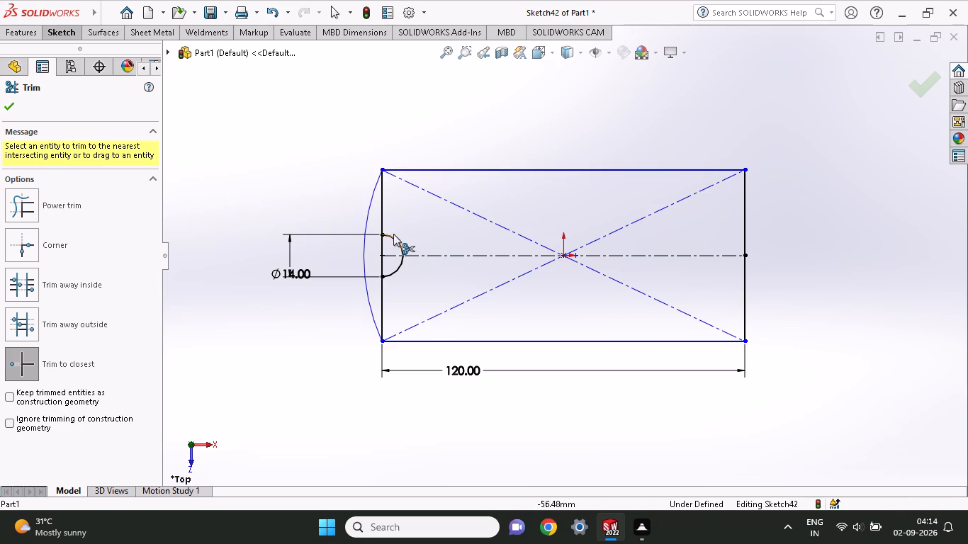
Trim away the rectangle's left vertical edge above, below and inside the semicircle.
click(382, 220)
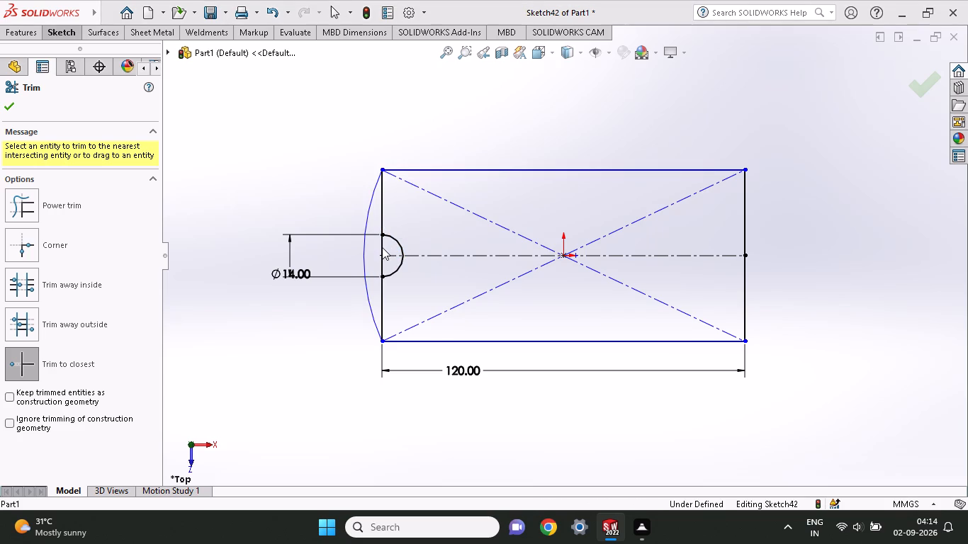
click(524, 278)
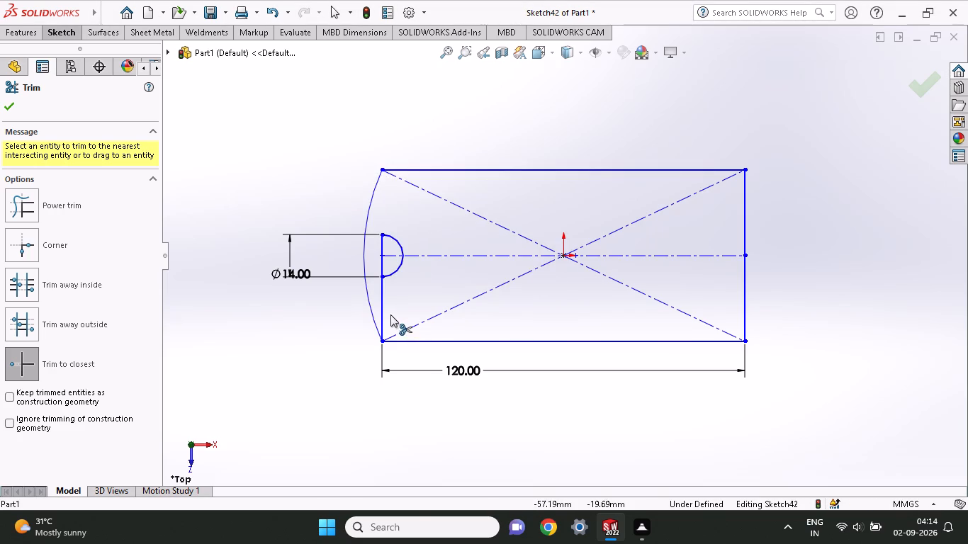
click(383, 307)
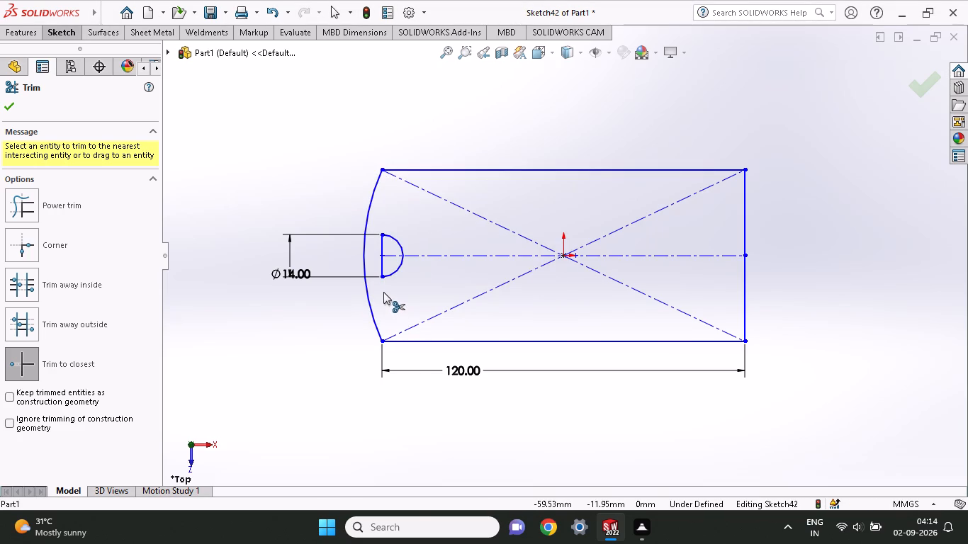
click(383, 261)
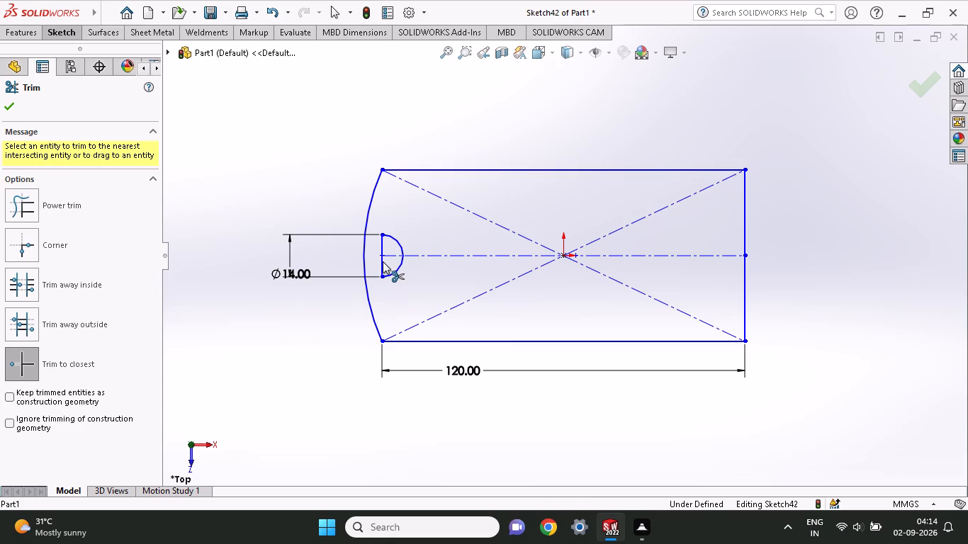
click(381, 246)
Draw two horizontal lines joining the semicircle's upper and lower endpoints to the left arc.
click(77, 34)
click(94, 52)
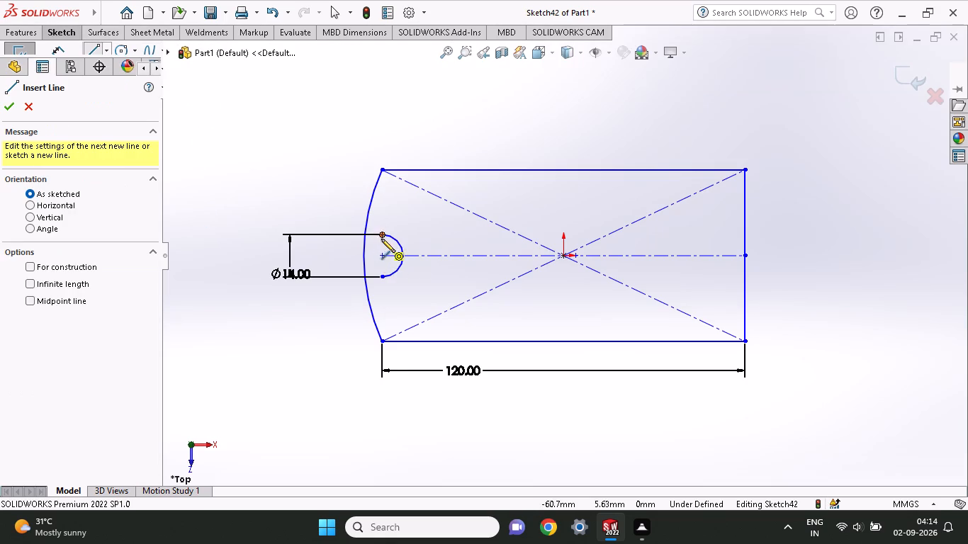
click(382, 231)
click(364, 233)
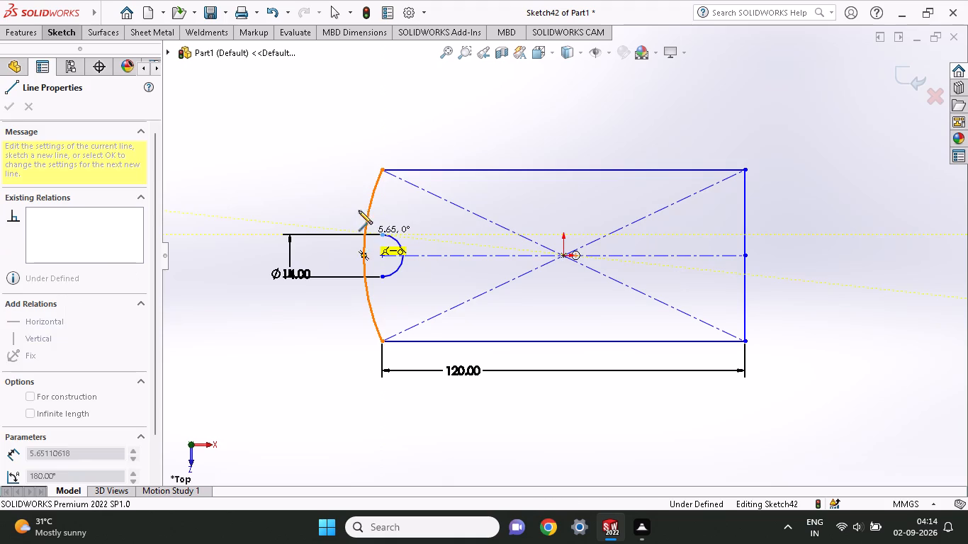
key(Escape)
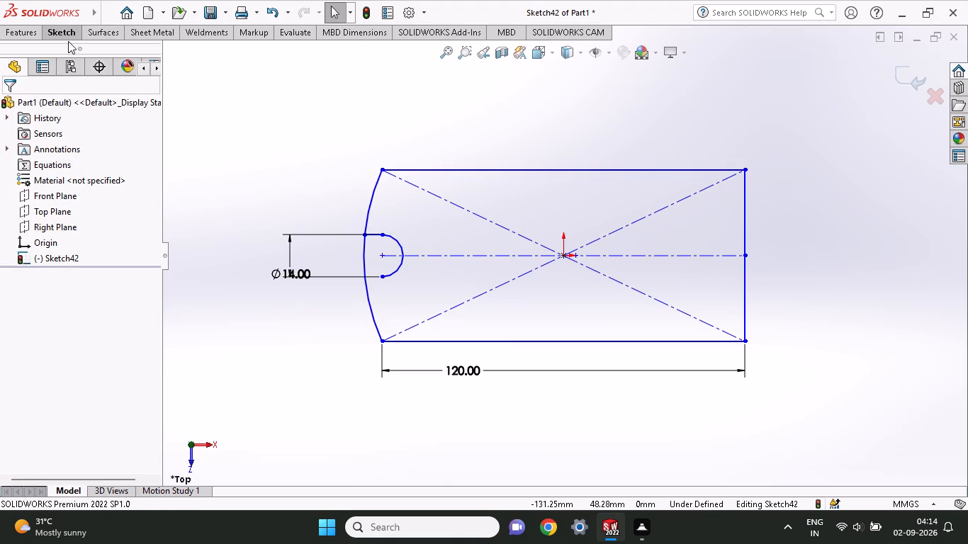
click(66, 39)
click(96, 57)
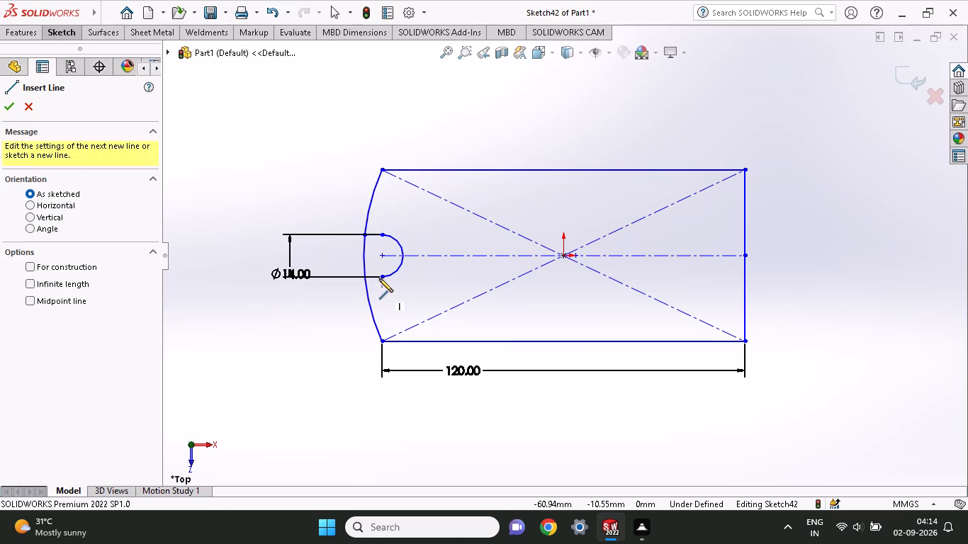
click(380, 275)
click(364, 275)
key(Escape)
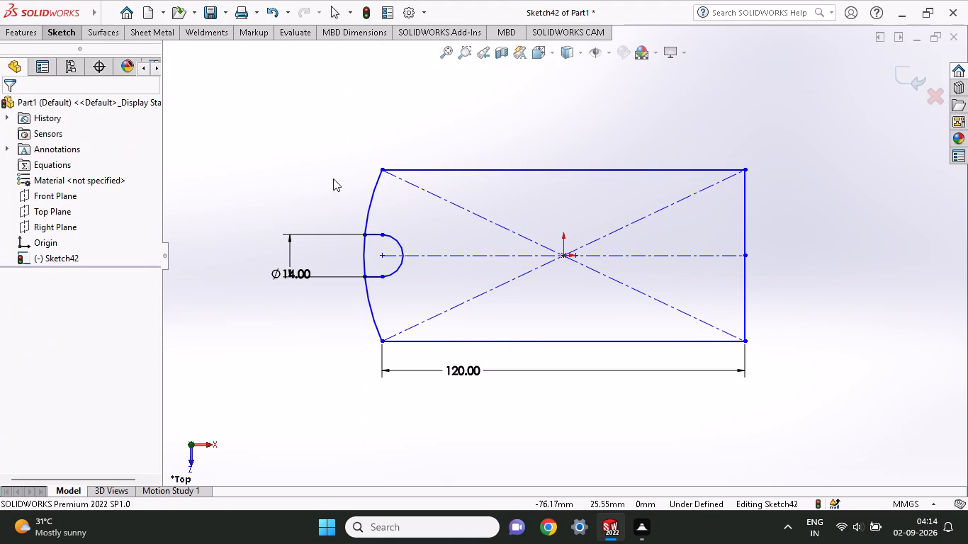
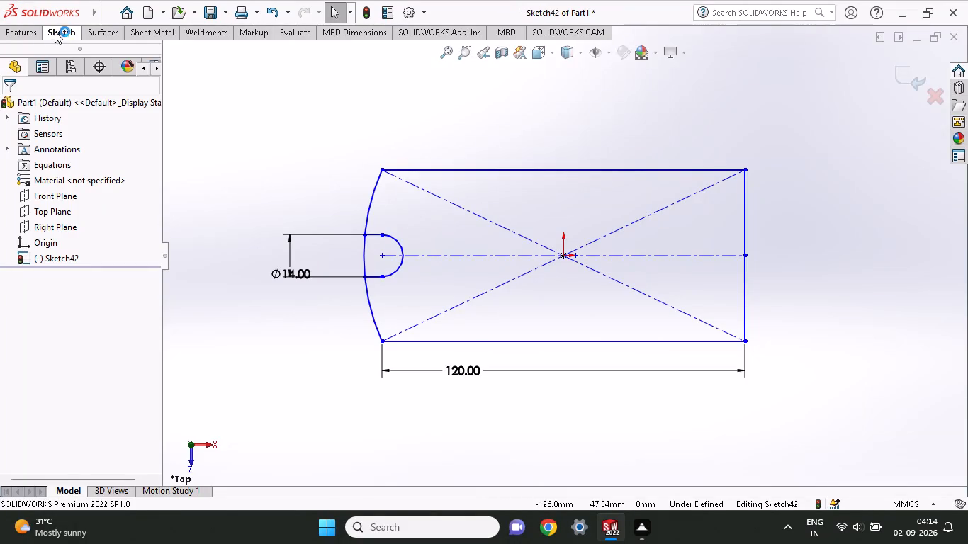
Trim away the segment of the left arc between the slot's two horizontal lines to open the slot.
click(55, 31)
click(200, 52)
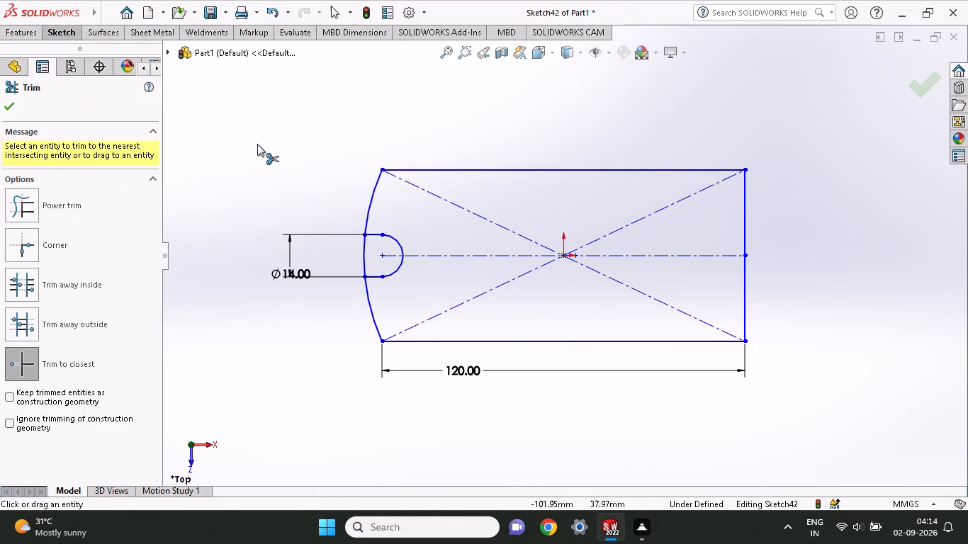
click(365, 263)
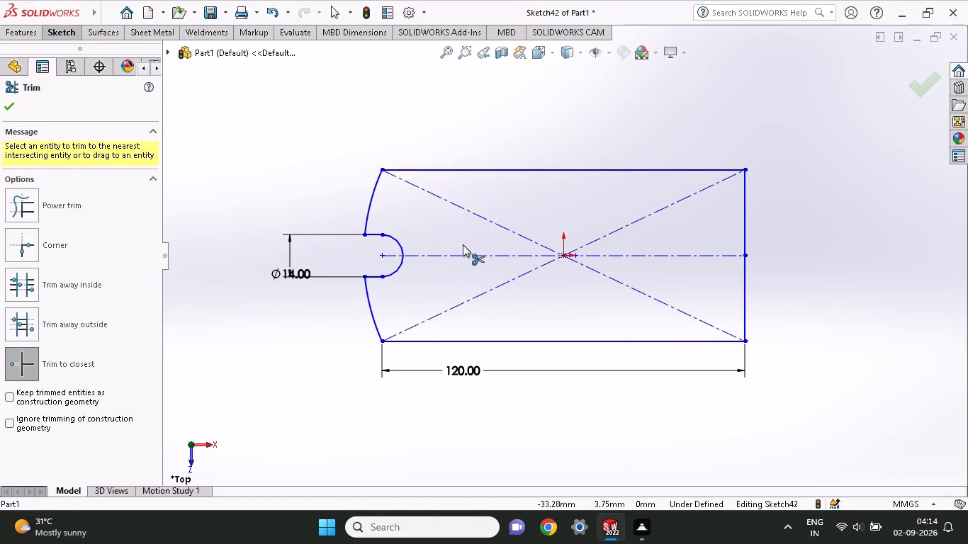
key(Escape)
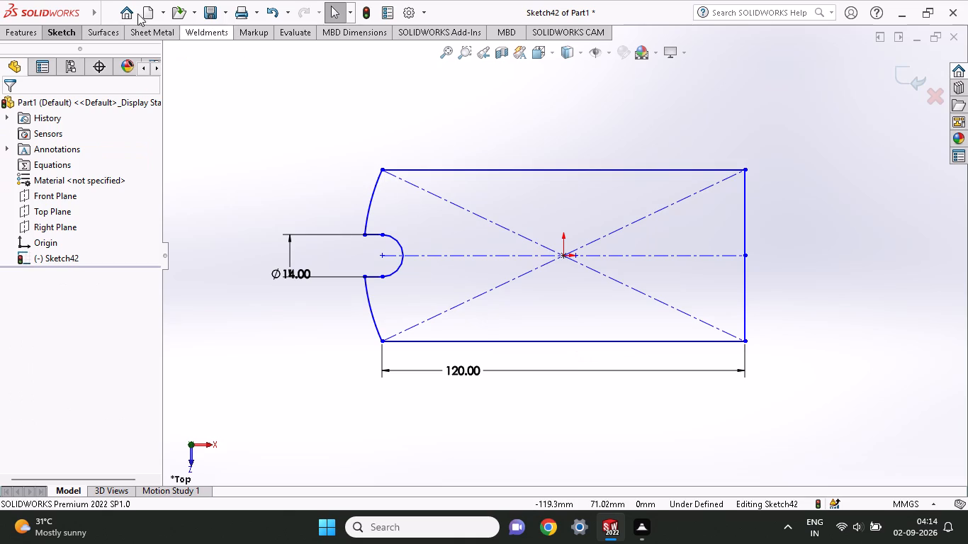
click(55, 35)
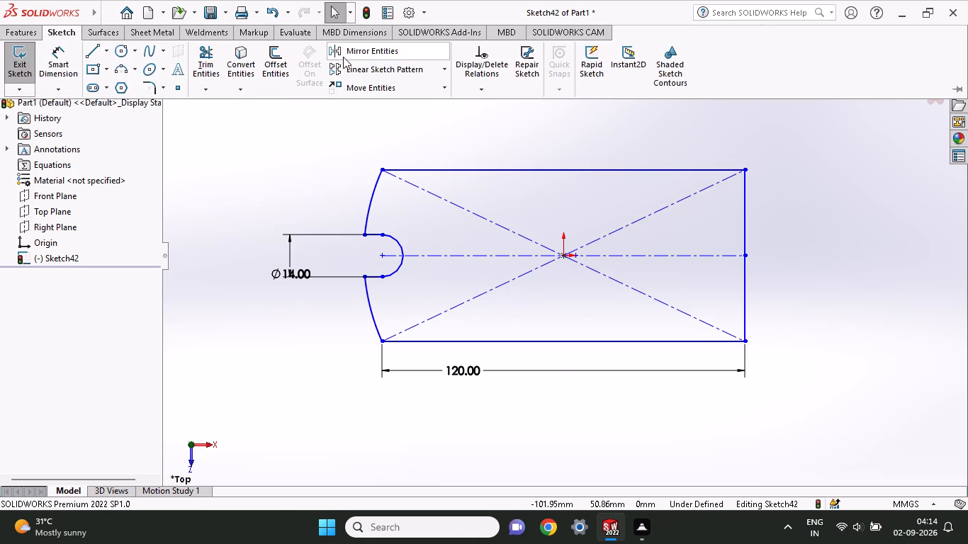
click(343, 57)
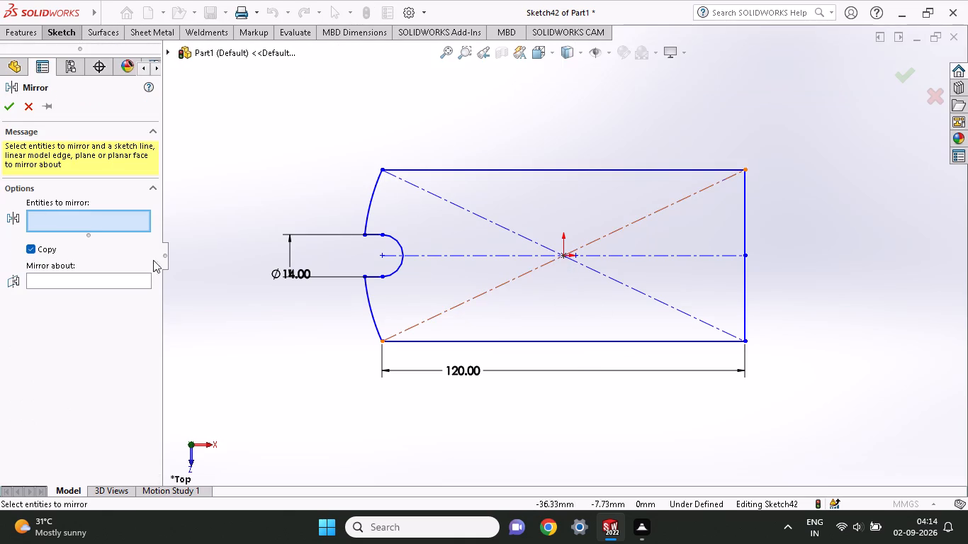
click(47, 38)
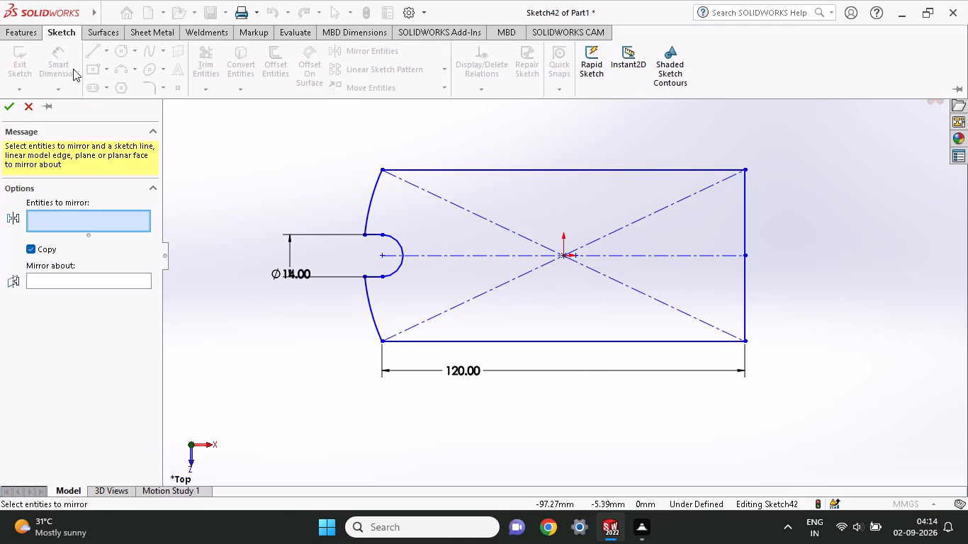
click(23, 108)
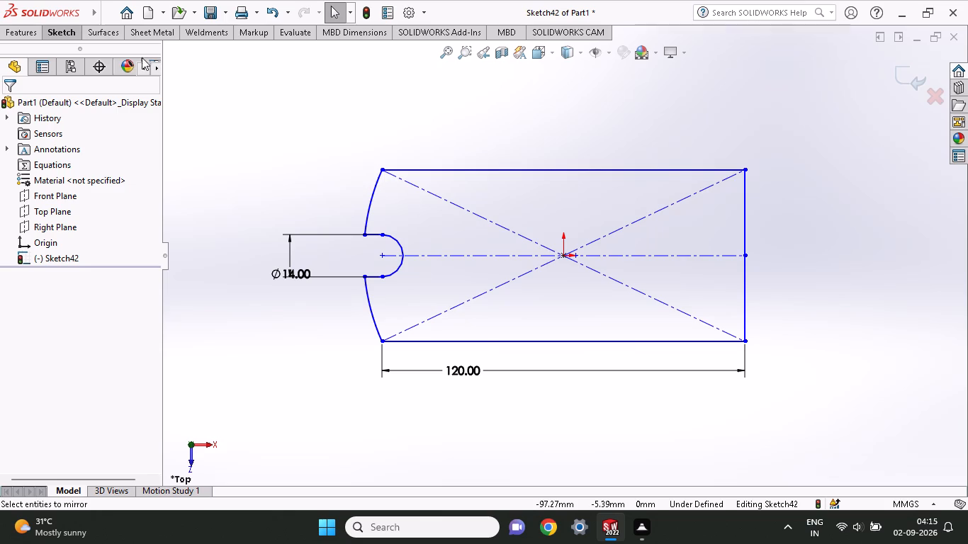
Draw a vertical centerline from the origin down to the rectangle's lower edge, about 28 mm long.
click(73, 36)
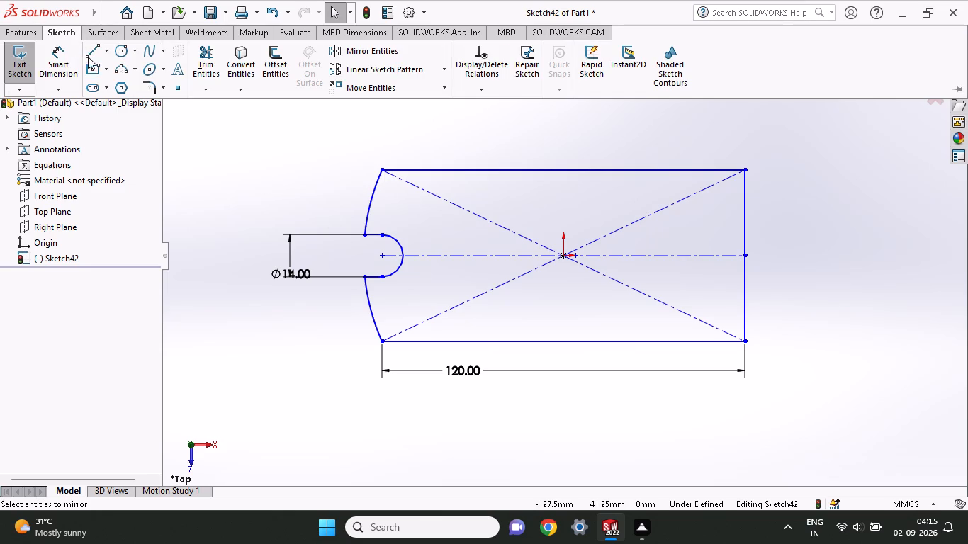
click(107, 51)
click(103, 80)
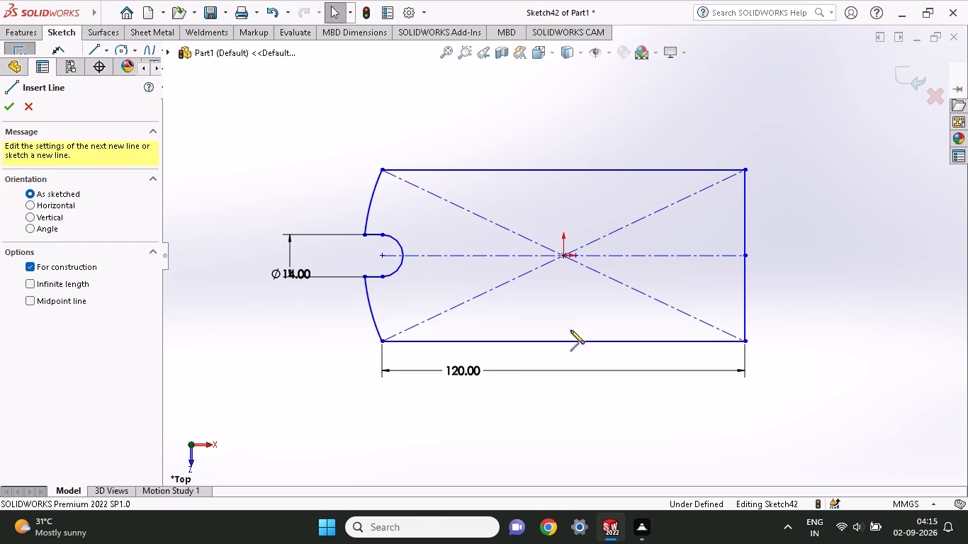
click(565, 260)
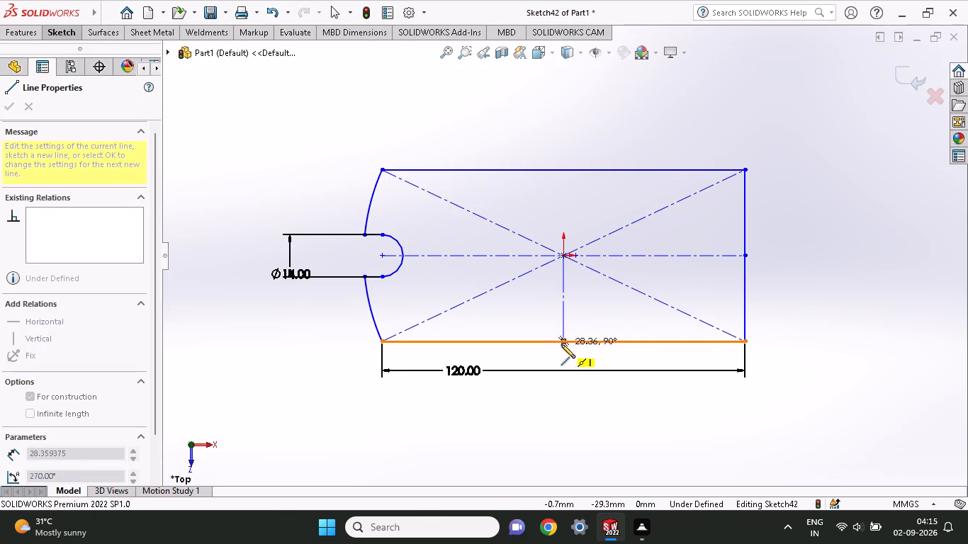
click(561, 344)
right_click(562, 398)
click(581, 378)
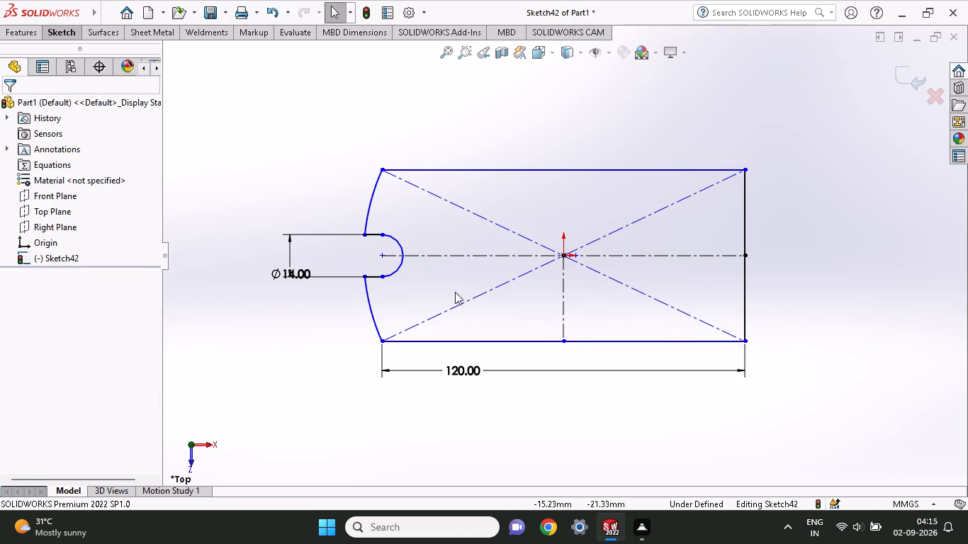
Mirror the slot's semicircle, its two horizontal lines and both left arc segments about the vertical centerline, keeping the originals.
click(57, 32)
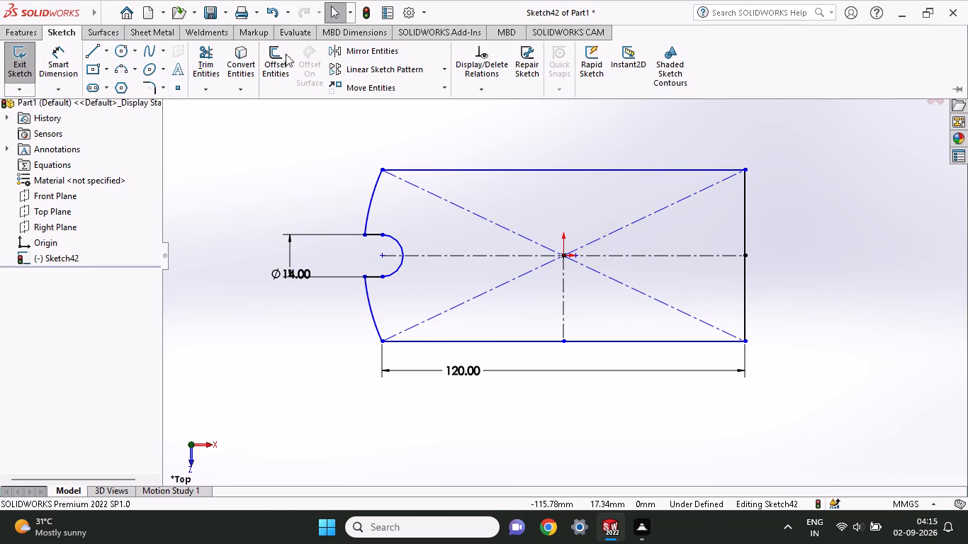
click(343, 51)
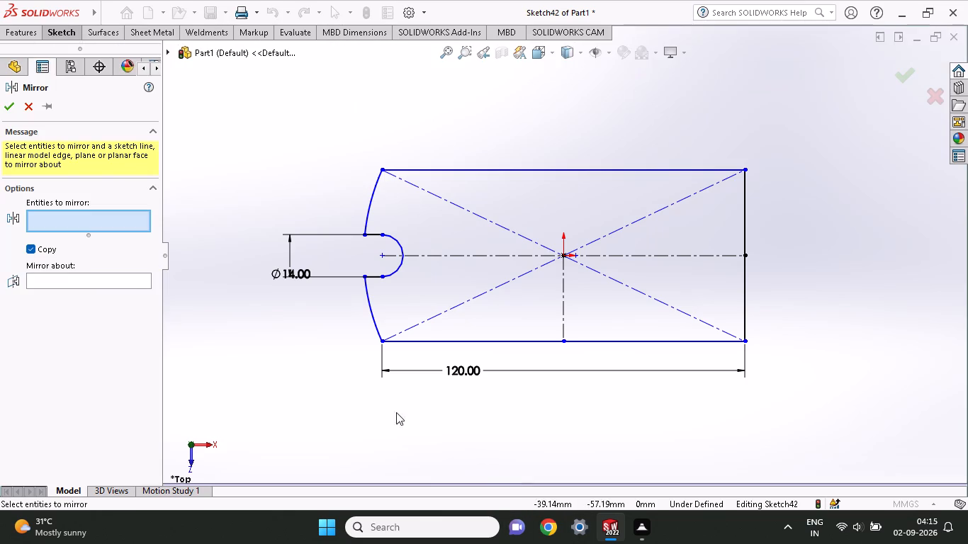
click(128, 280)
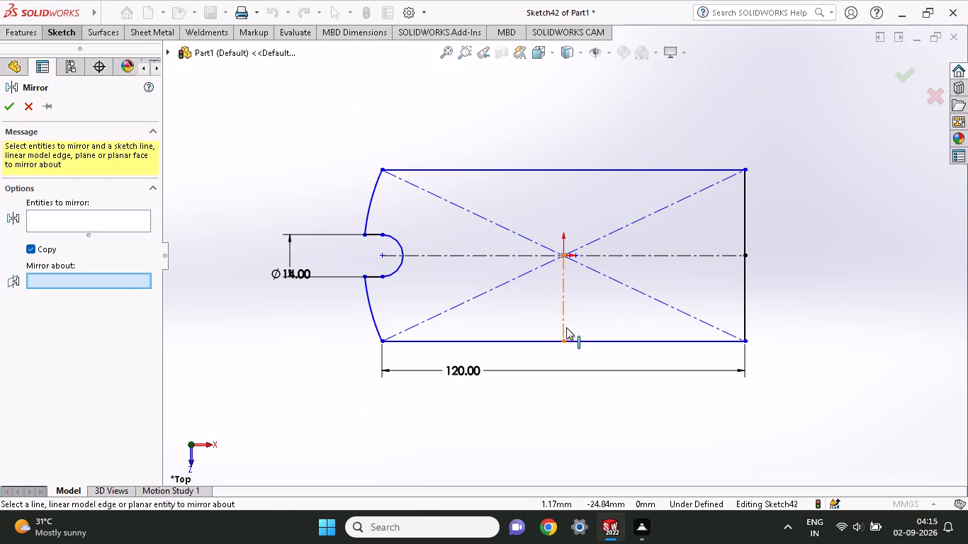
click(564, 320)
click(91, 227)
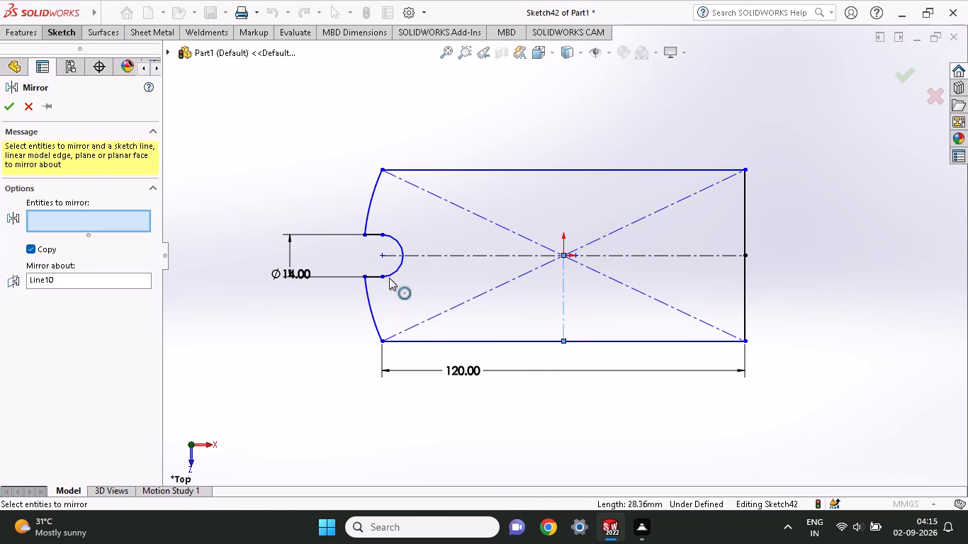
click(396, 274)
click(373, 276)
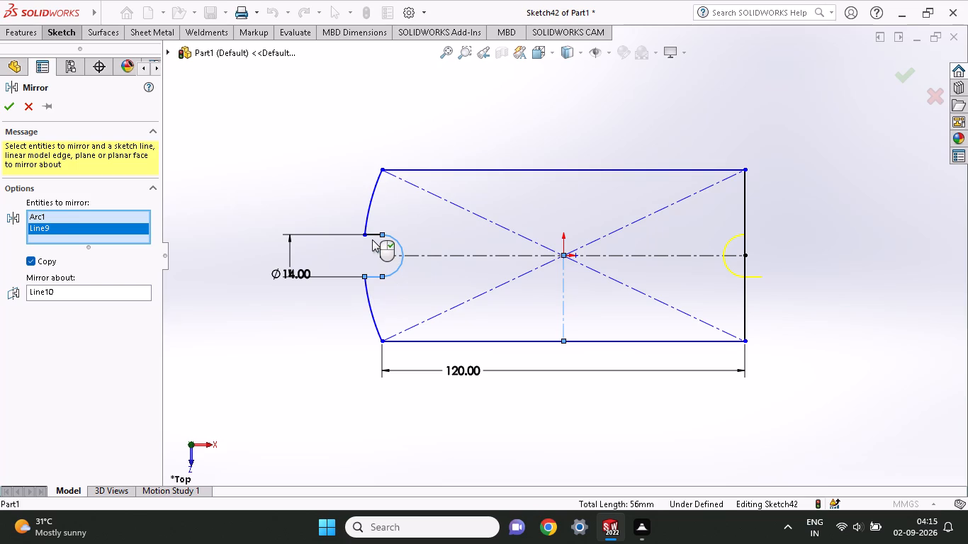
click(373, 235)
click(369, 200)
click(373, 314)
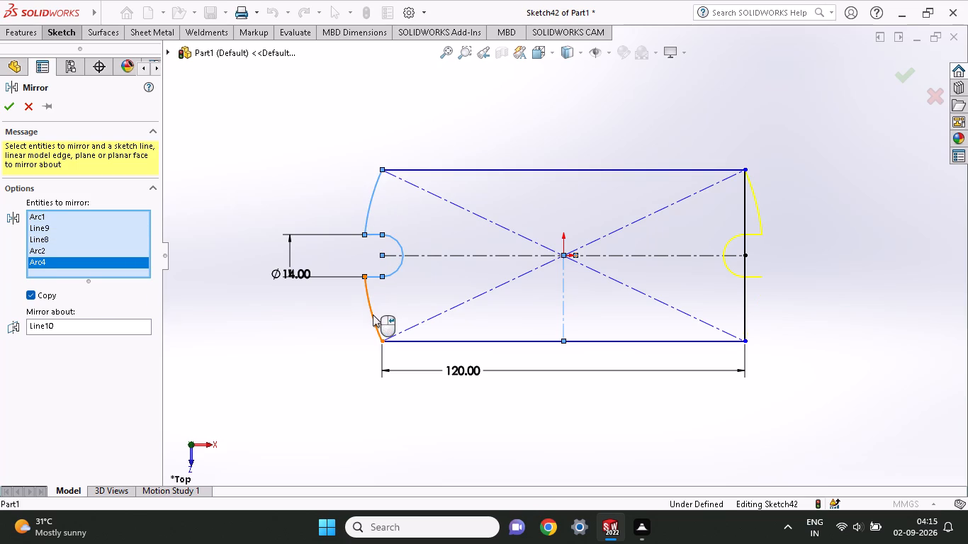
click(13, 103)
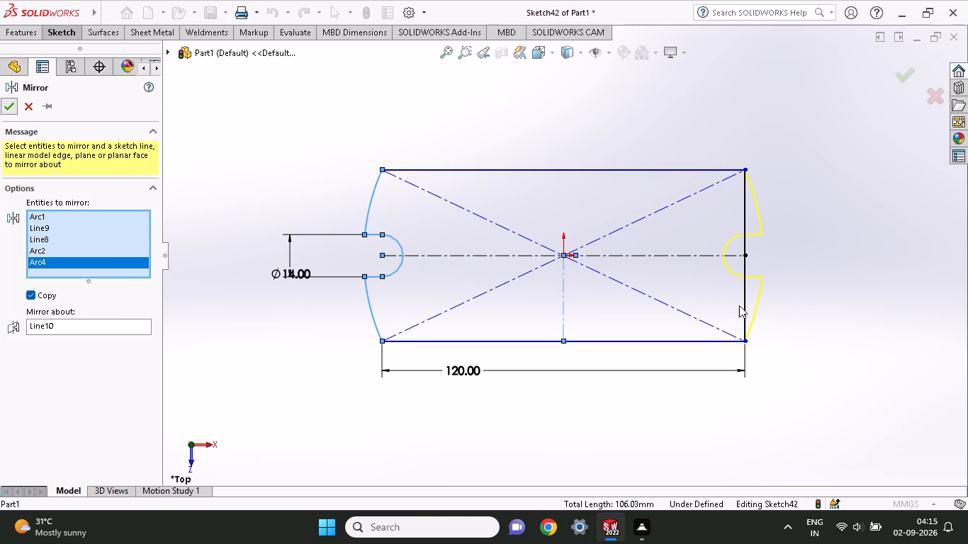
Delete the rectangle's right vertical edge.
click(743, 305)
right_click(743, 305)
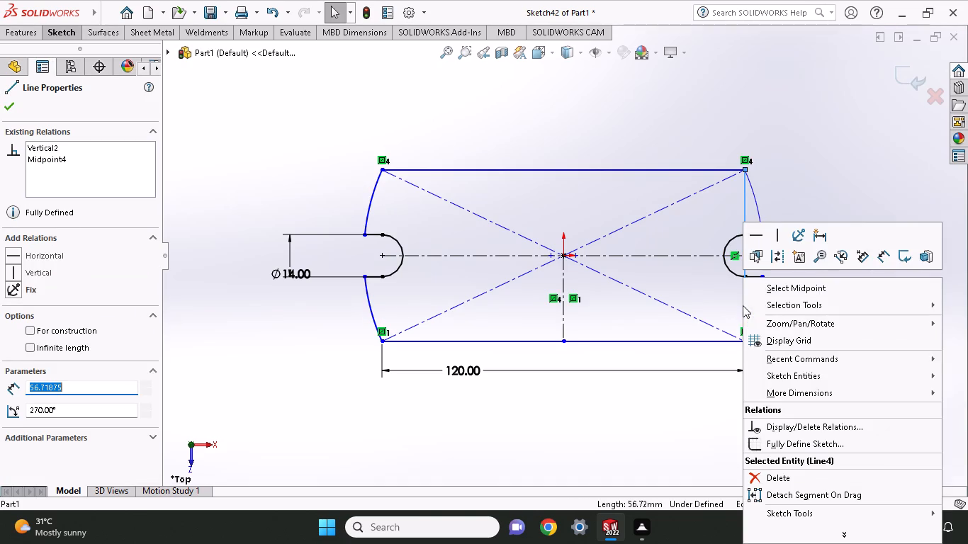
click(747, 474)
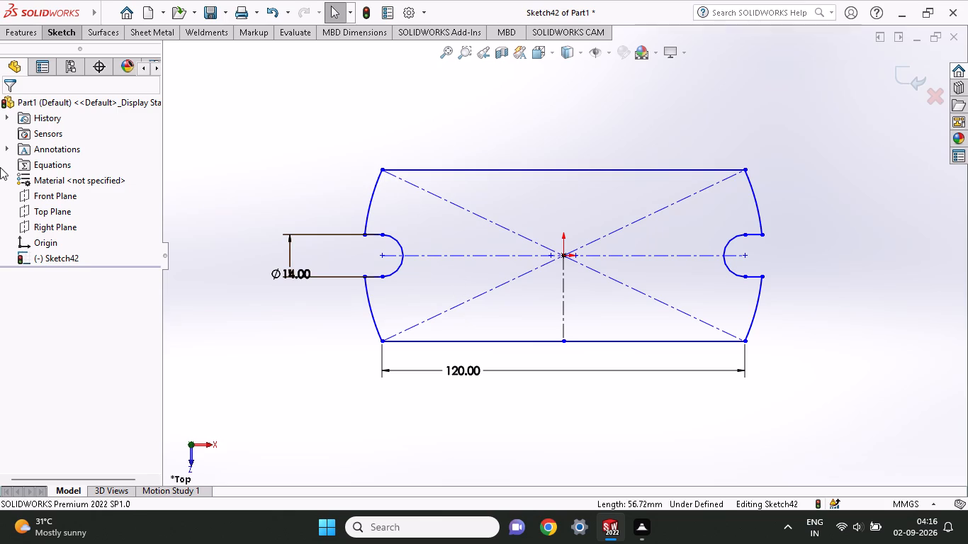
Create a sheet metal Base Flange from the closed profile with a thickness of 18 mm.
click(146, 37)
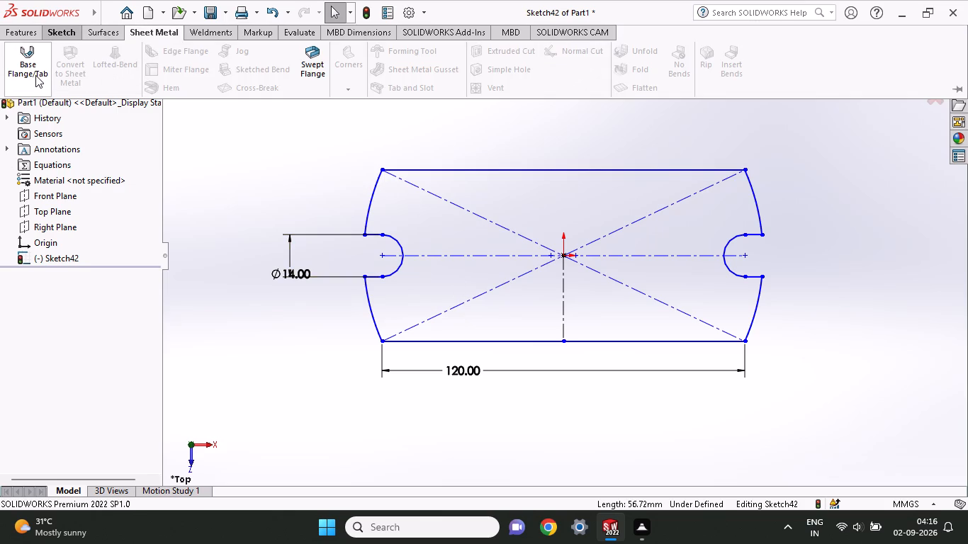
click(35, 75)
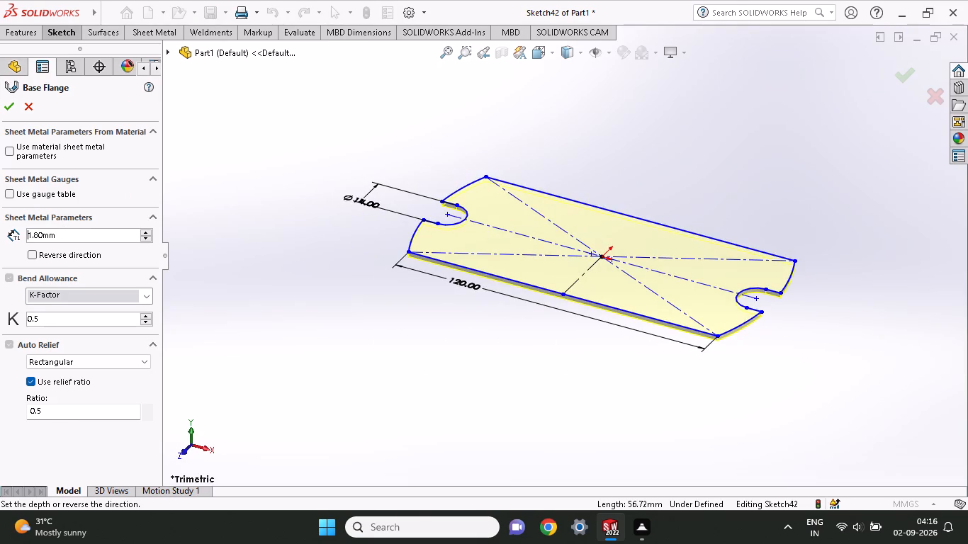
drag(67, 239, 0, 235)
text(18)
key(Return)
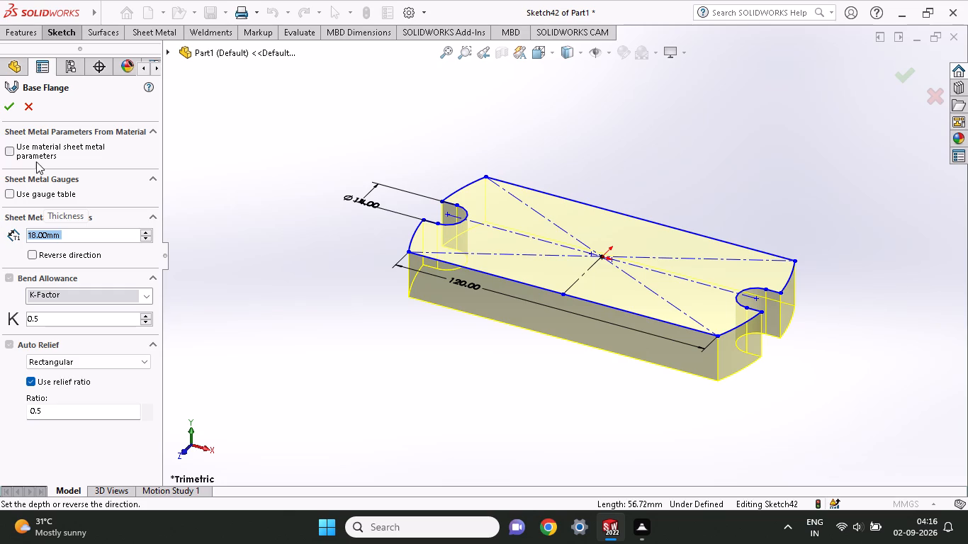
click(6, 111)
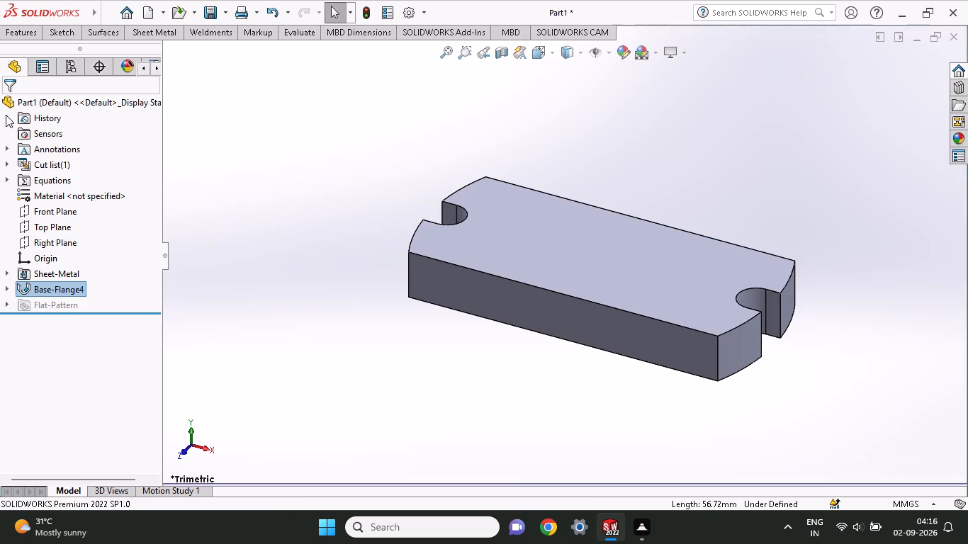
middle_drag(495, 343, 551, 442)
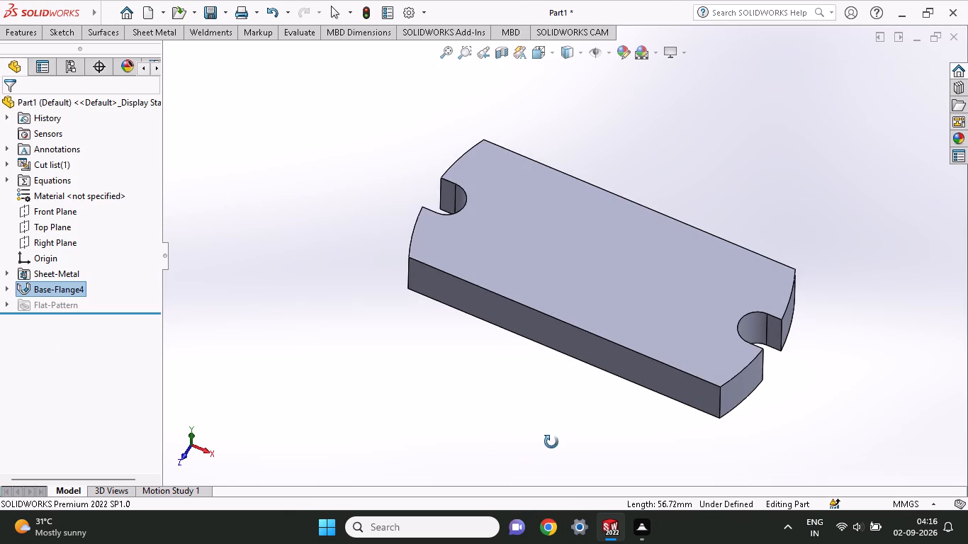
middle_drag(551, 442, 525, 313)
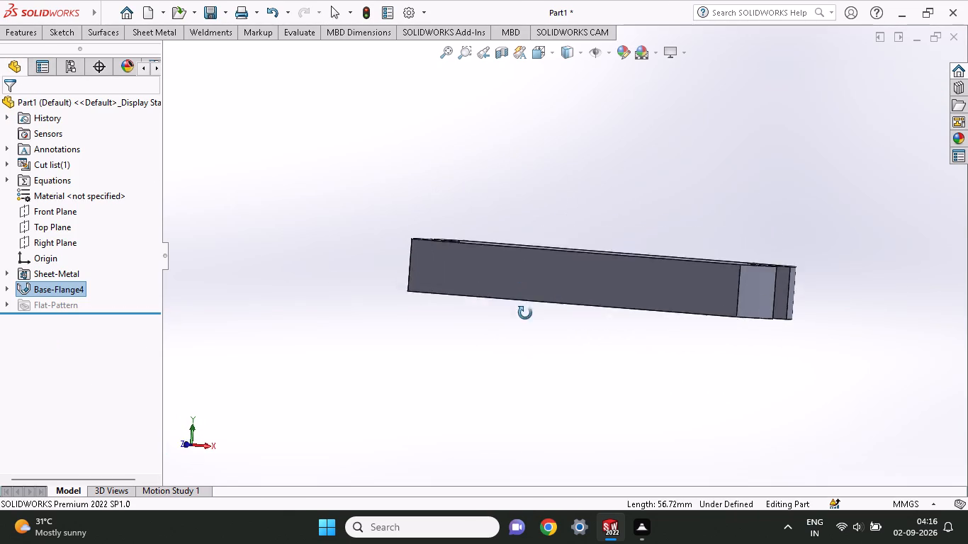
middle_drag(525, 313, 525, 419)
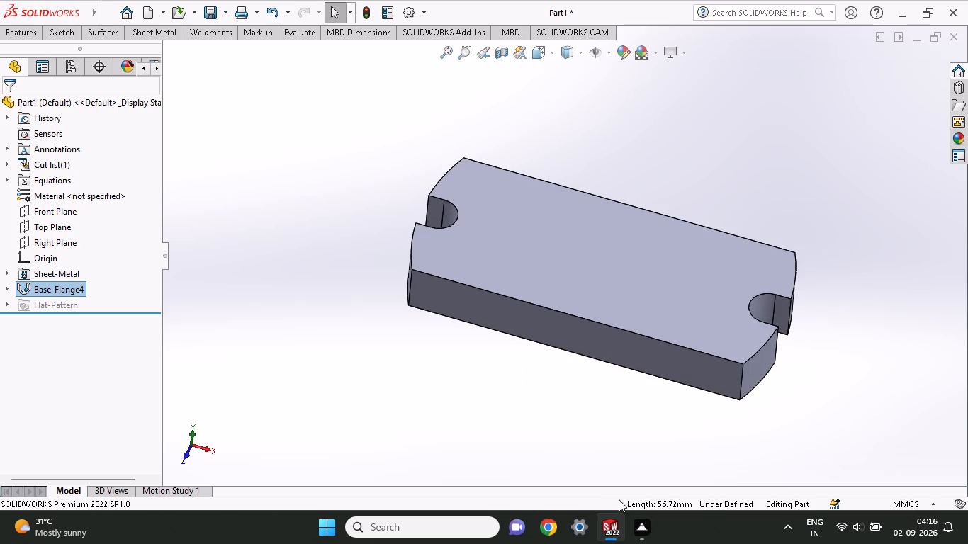
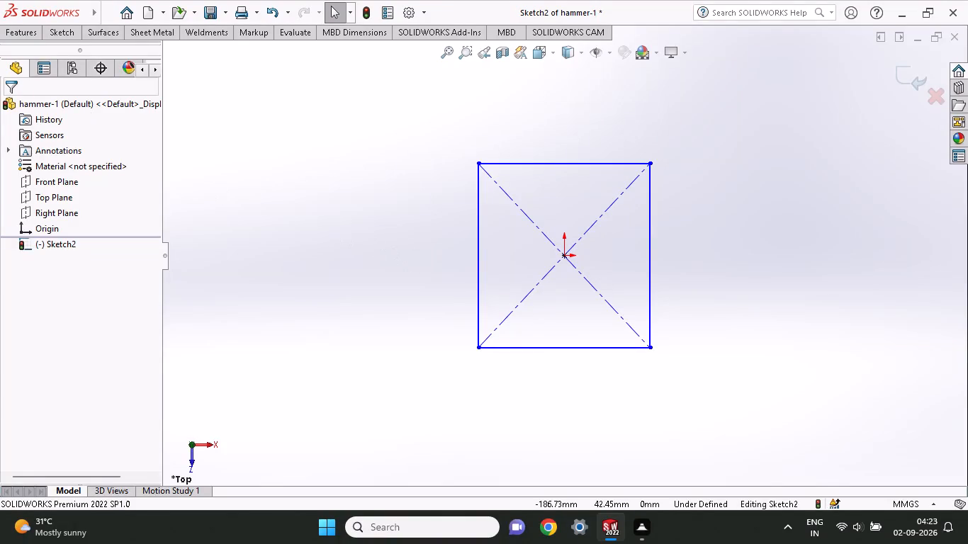
Dimension the centre rectangle to 60 mm for the lower horizontal edge and 120 mm for the vertical edge.
click(54, 24)
click(56, 27)
click(55, 60)
click(592, 348)
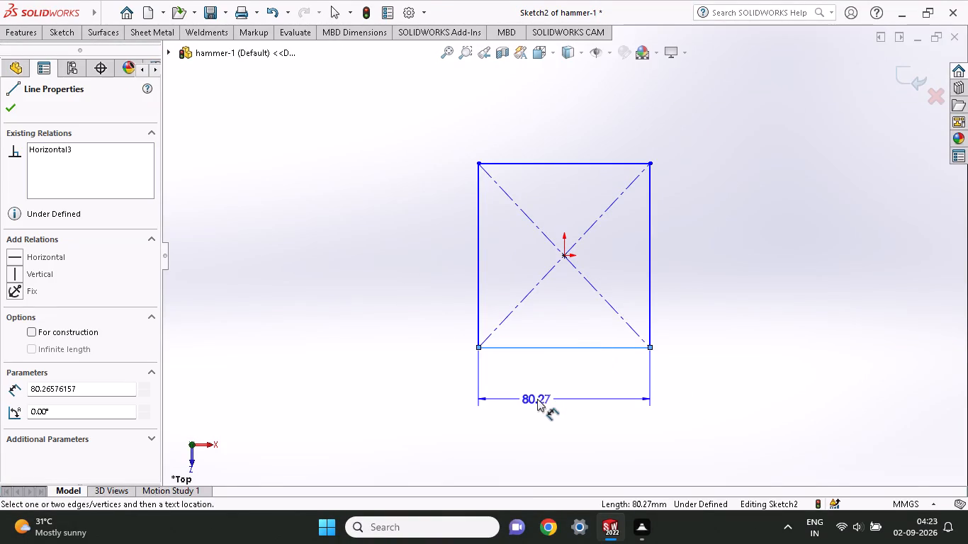
click(537, 399)
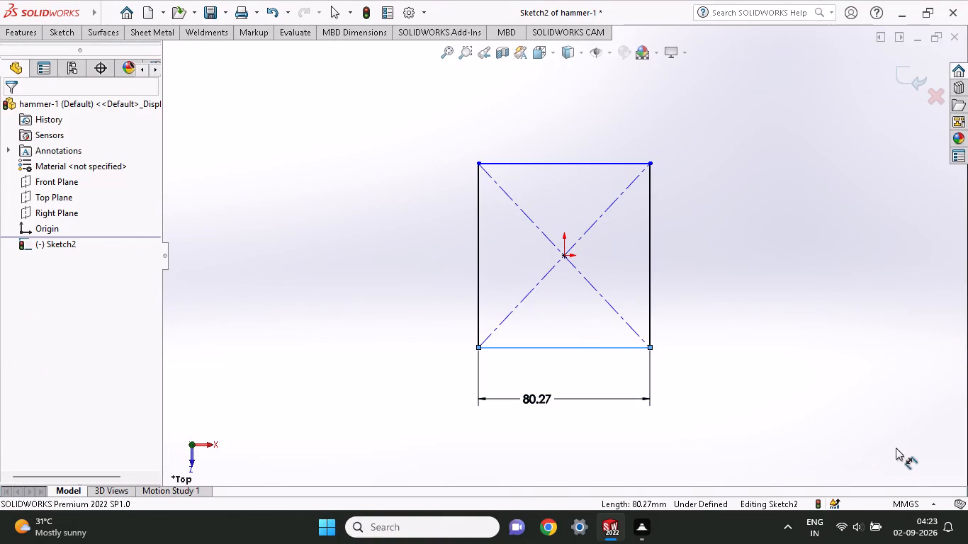
text(60)
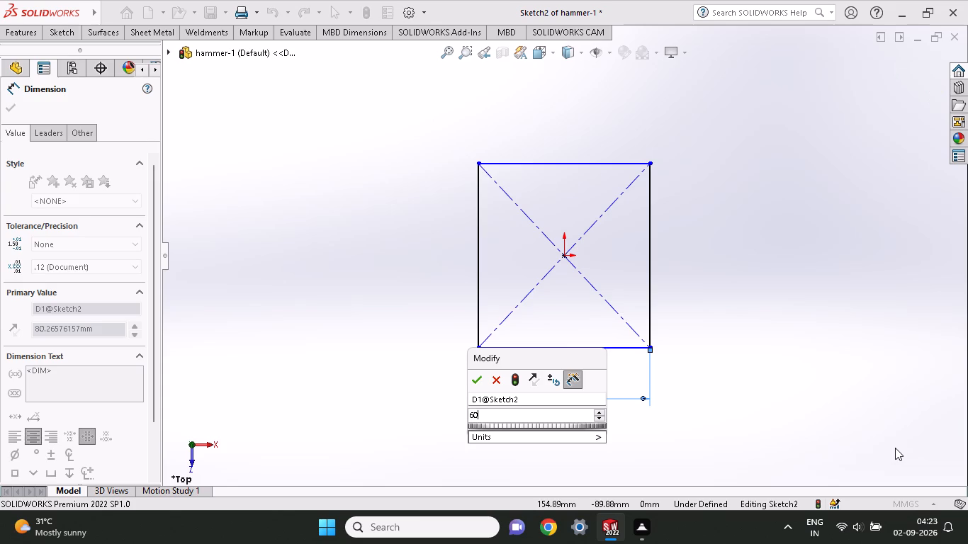
key(Return)
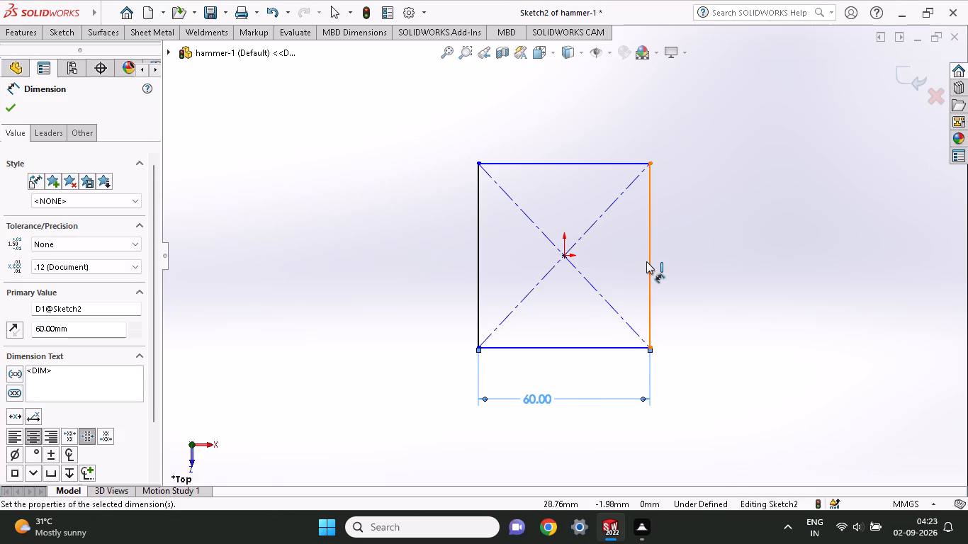
click(647, 261)
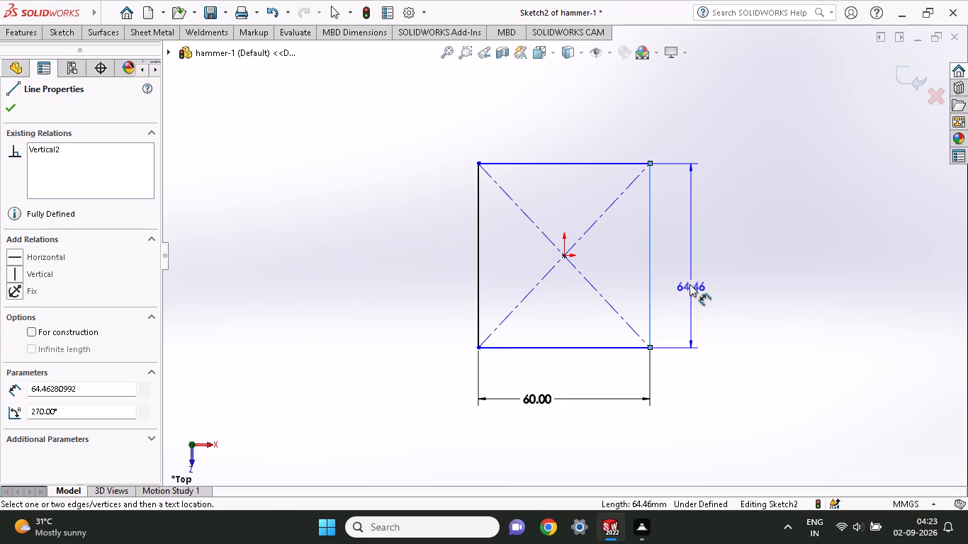
click(717, 287)
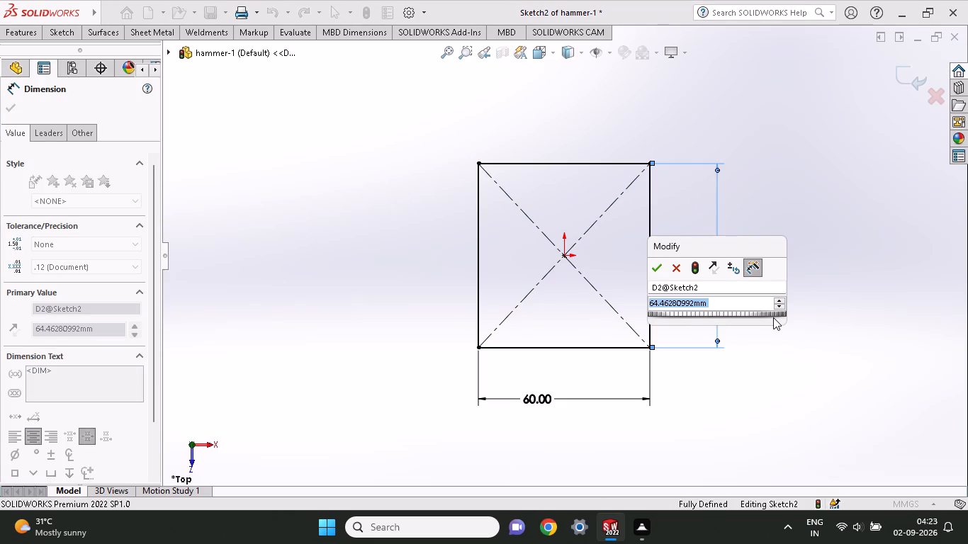
text(120)
key(Return)
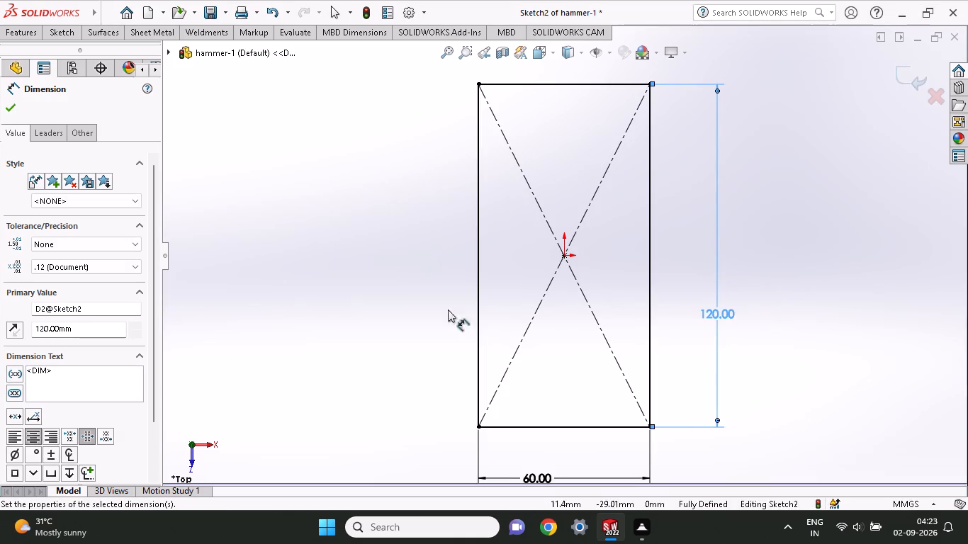
Extrude the rectangle as a solid boss with a blind depth of 12 mm.
click(23, 38)
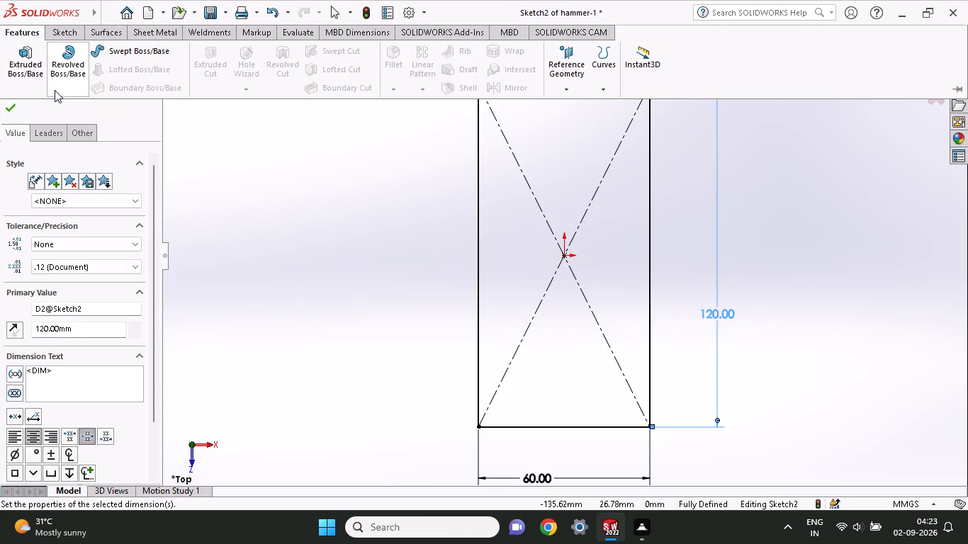
click(28, 79)
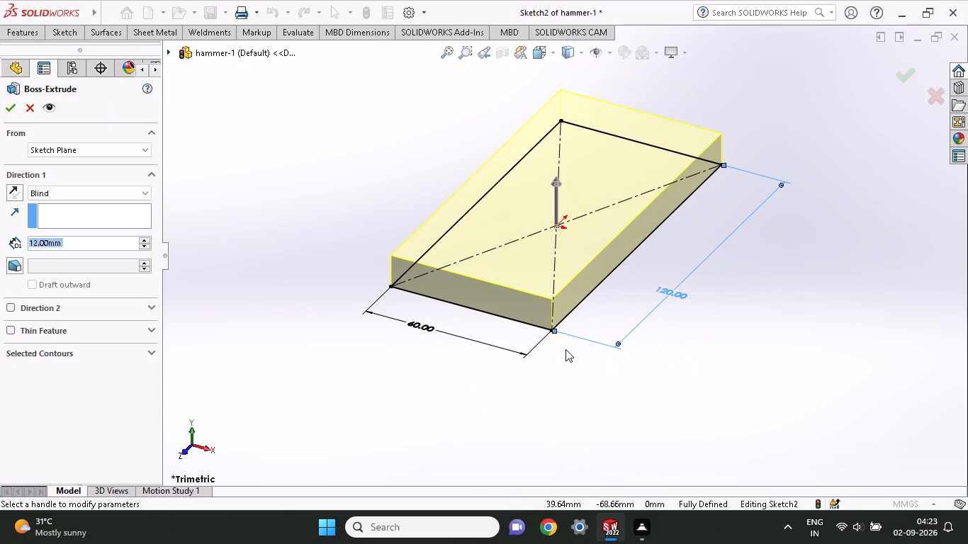
click(11, 110)
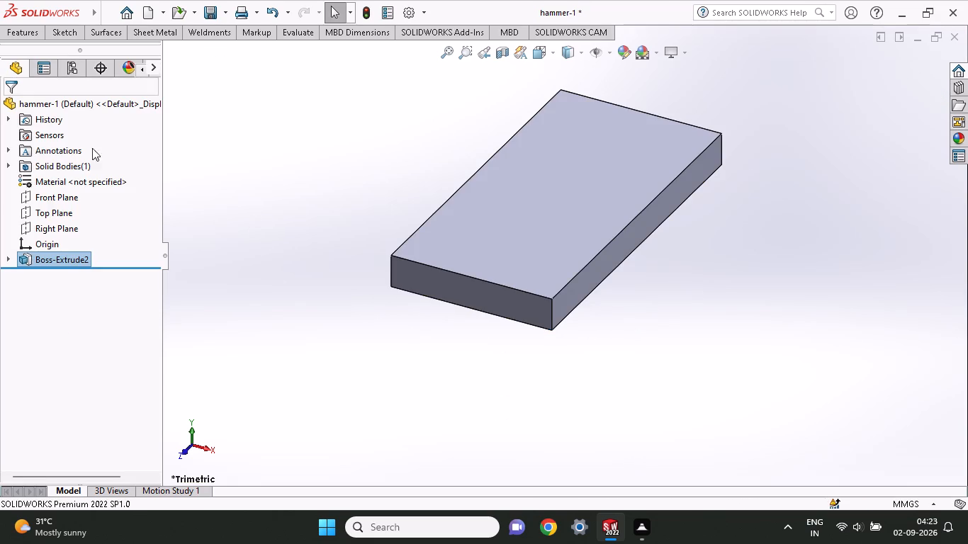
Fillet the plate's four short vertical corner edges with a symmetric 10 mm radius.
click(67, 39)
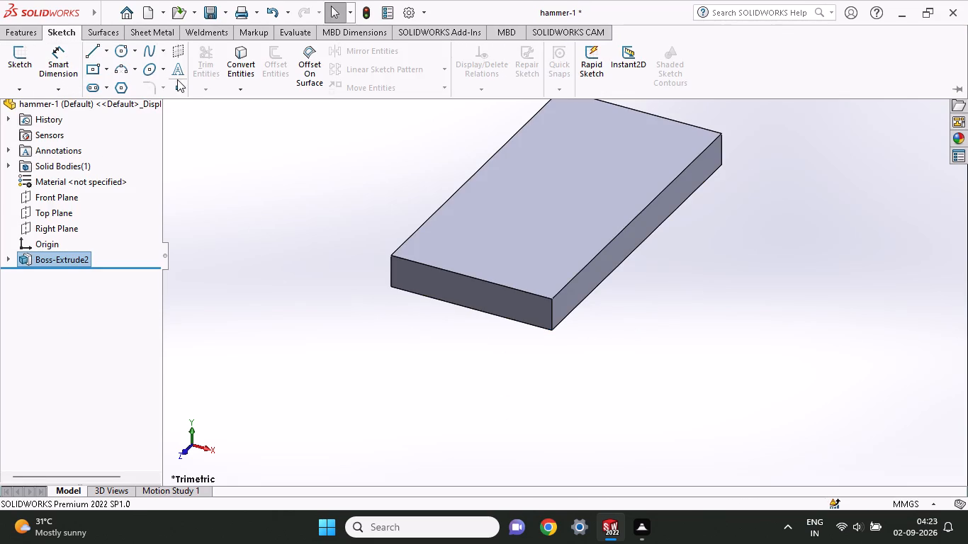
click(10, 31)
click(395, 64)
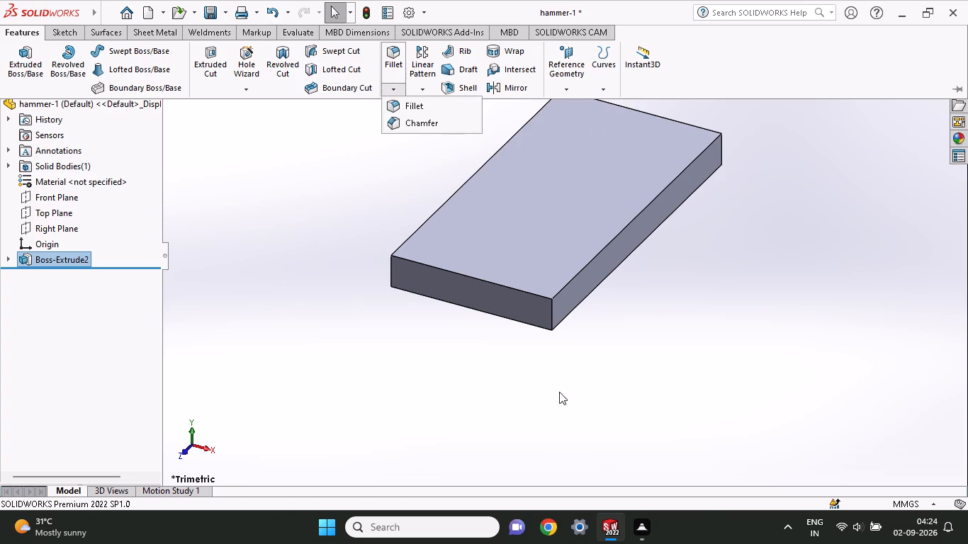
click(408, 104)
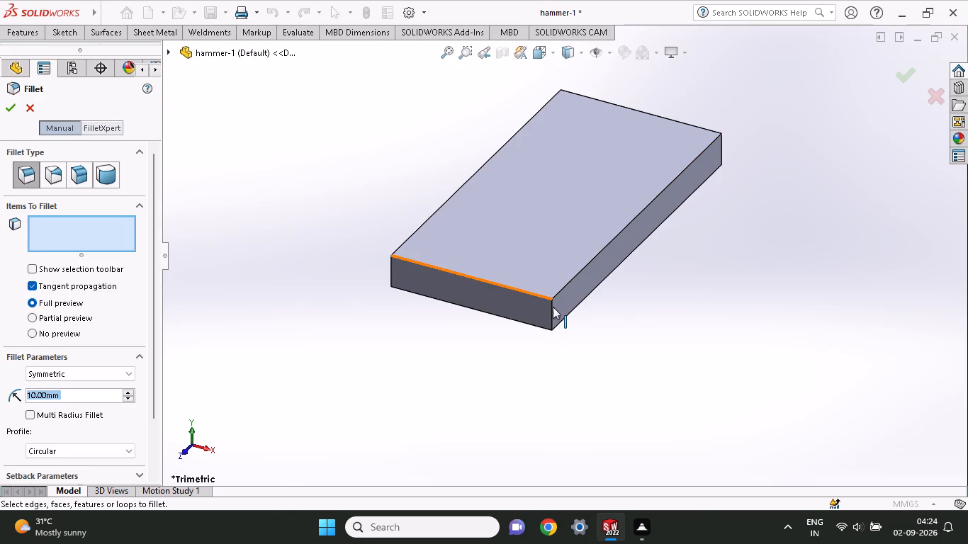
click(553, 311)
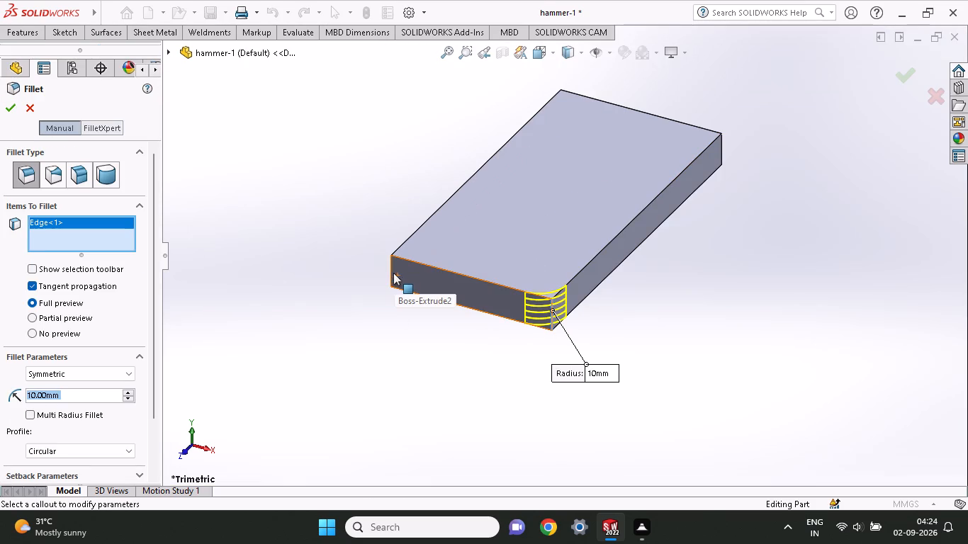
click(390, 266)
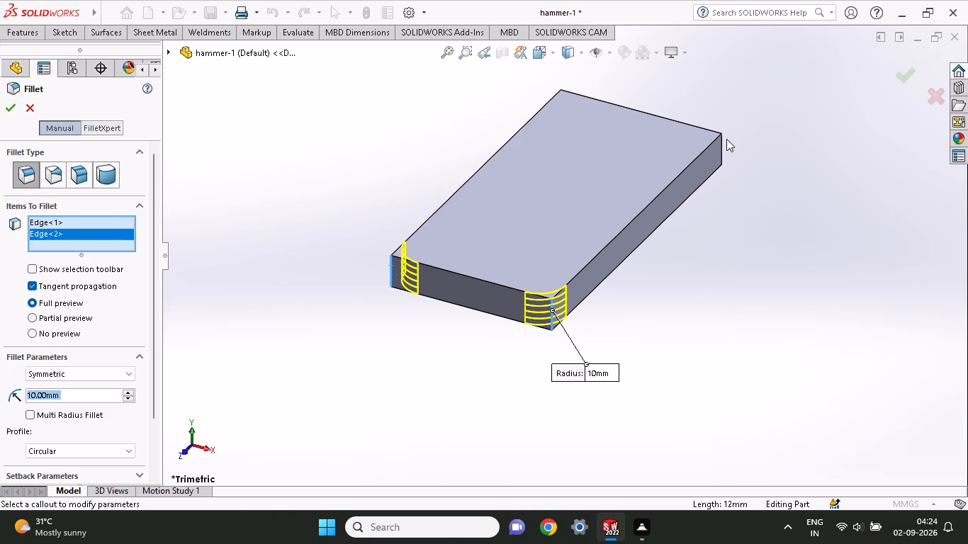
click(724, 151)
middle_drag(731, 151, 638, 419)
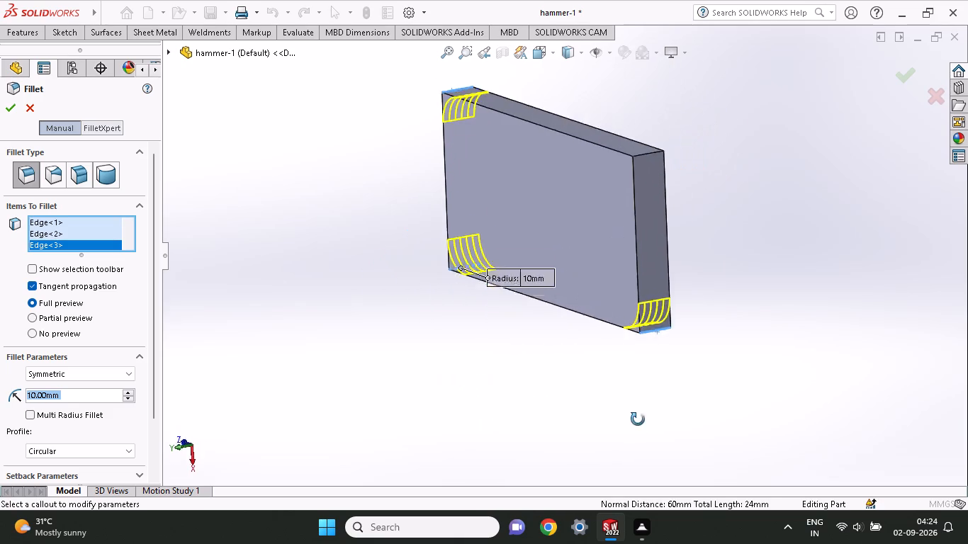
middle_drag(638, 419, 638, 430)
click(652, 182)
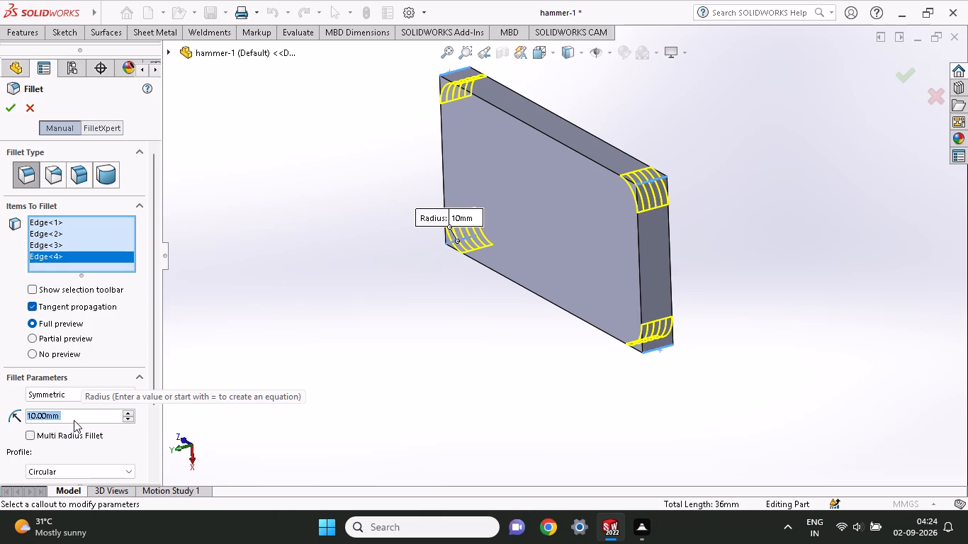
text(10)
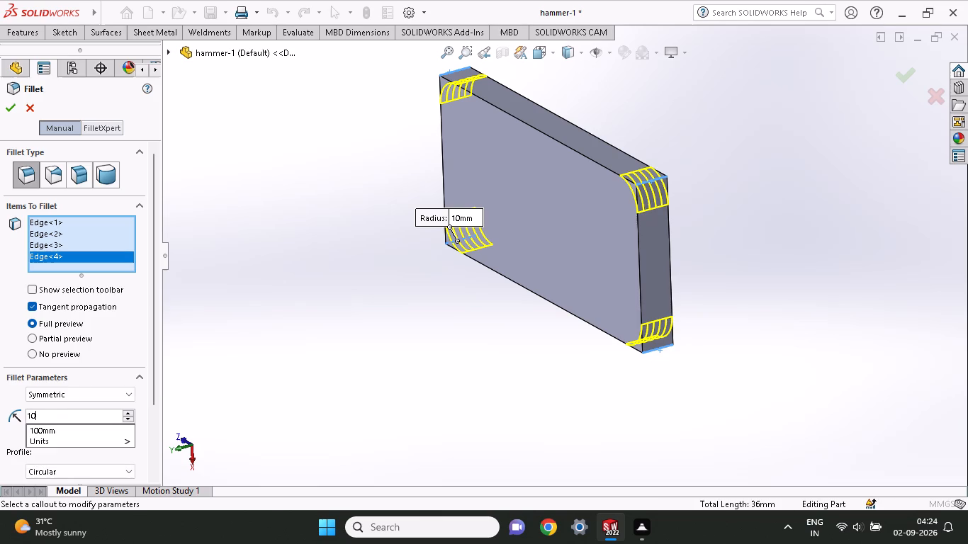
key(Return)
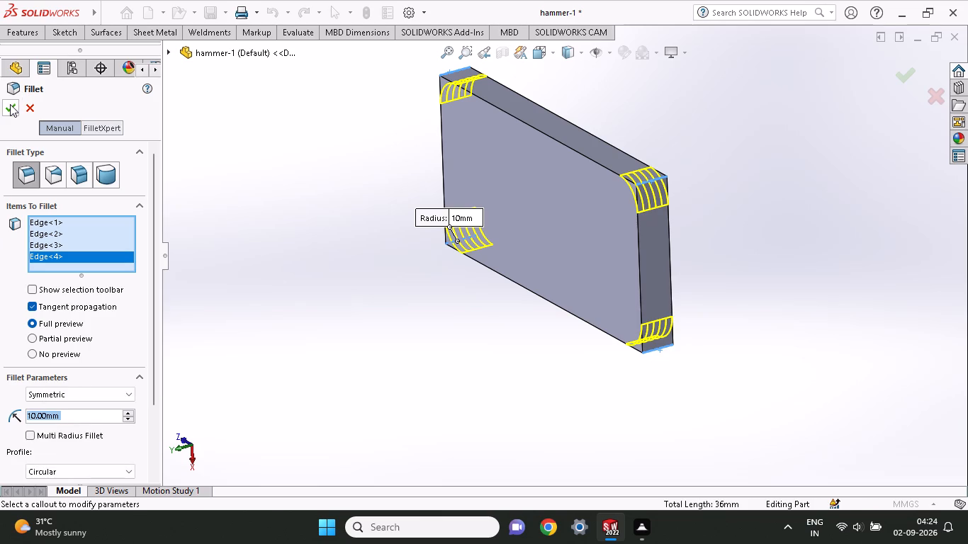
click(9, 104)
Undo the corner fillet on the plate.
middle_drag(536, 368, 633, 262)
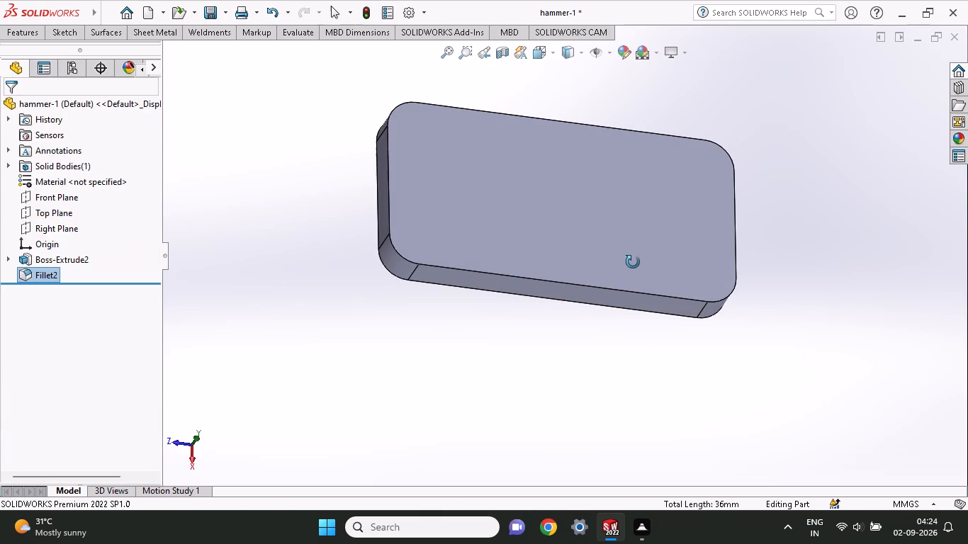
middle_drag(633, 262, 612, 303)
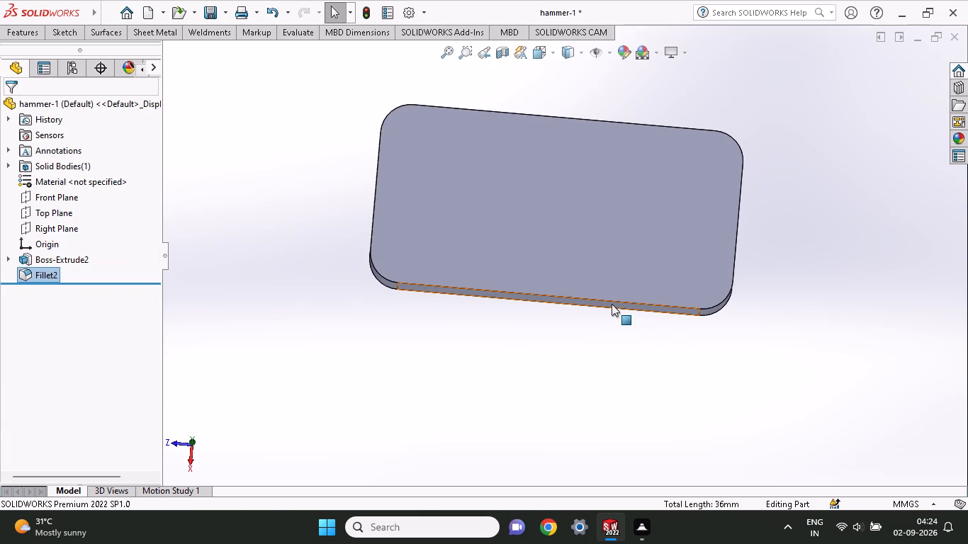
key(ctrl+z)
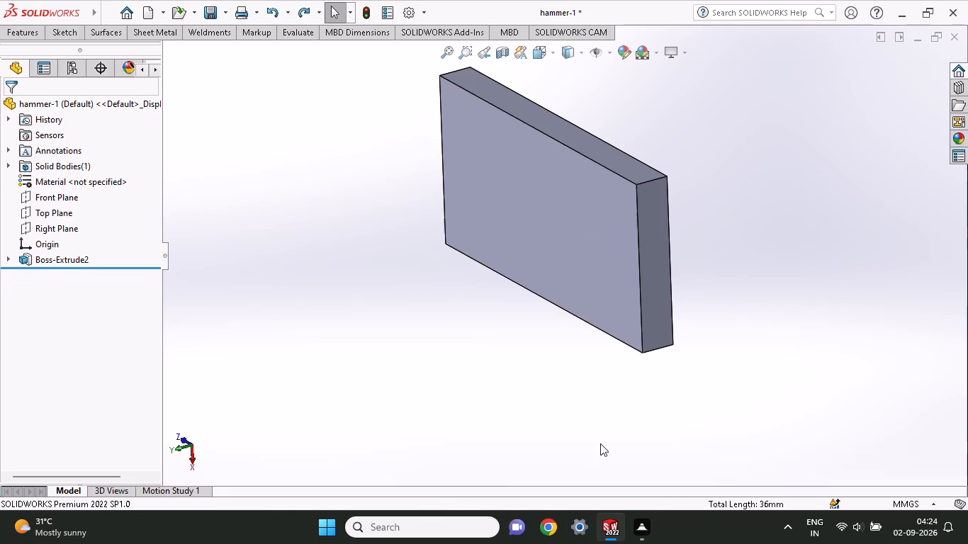
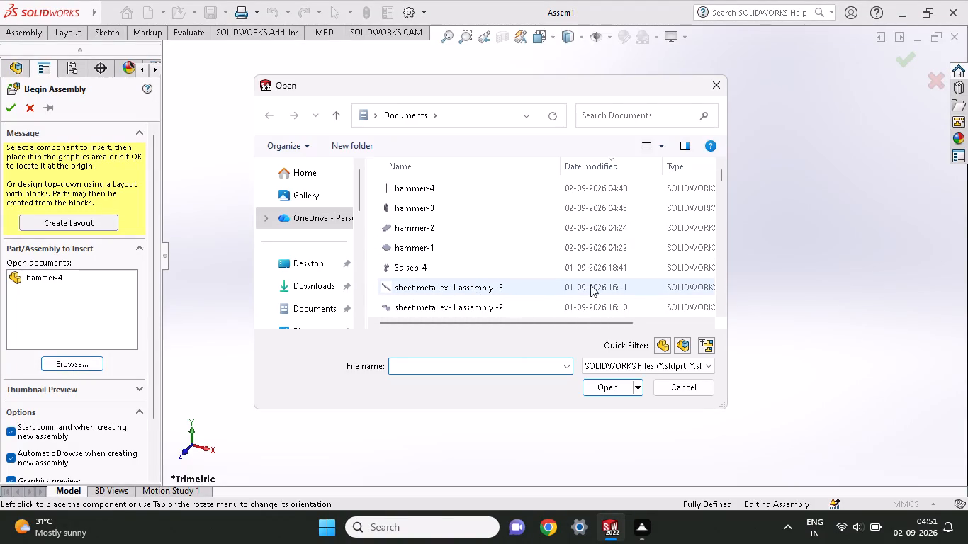
Insert the hammer-1 part from Documents as the first component of the new assembly.
click(720, 181)
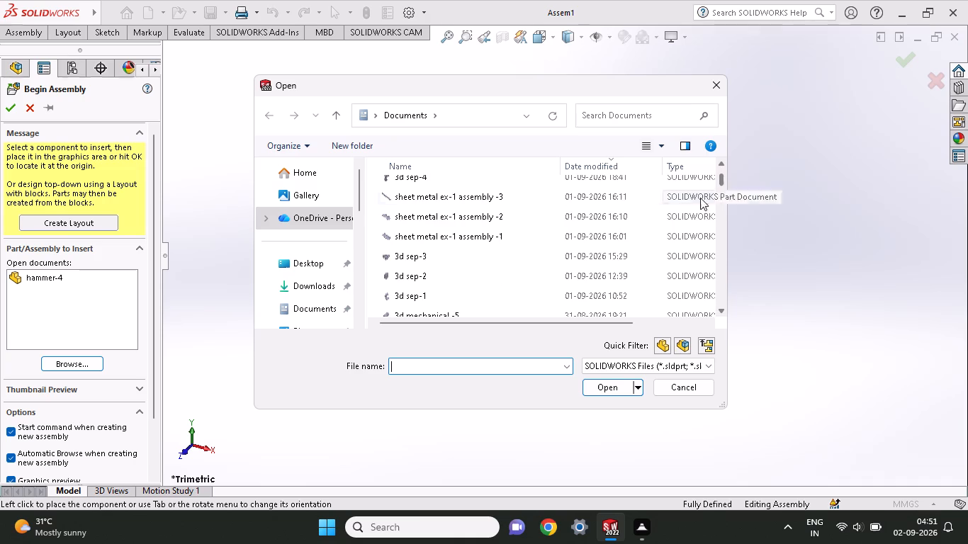
click(454, 239)
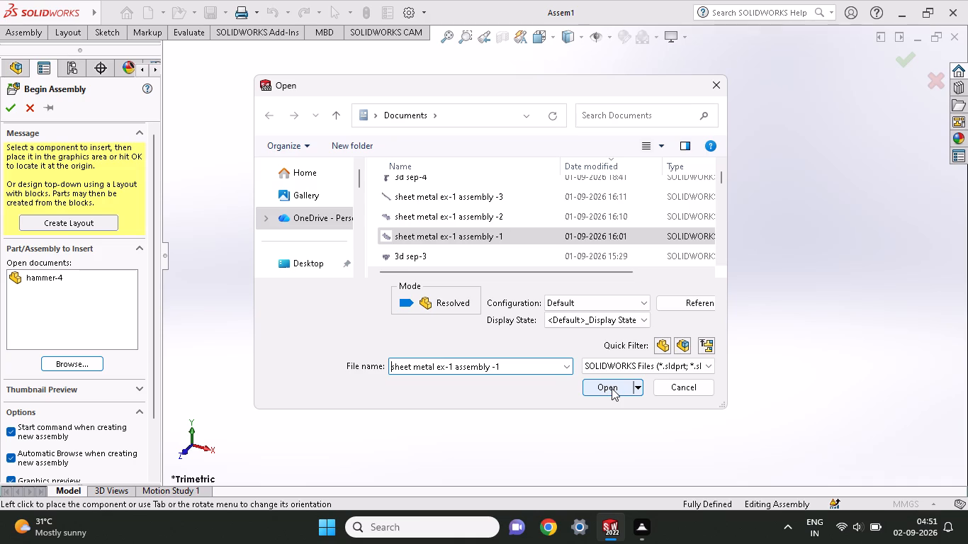
drag(723, 185, 716, 163)
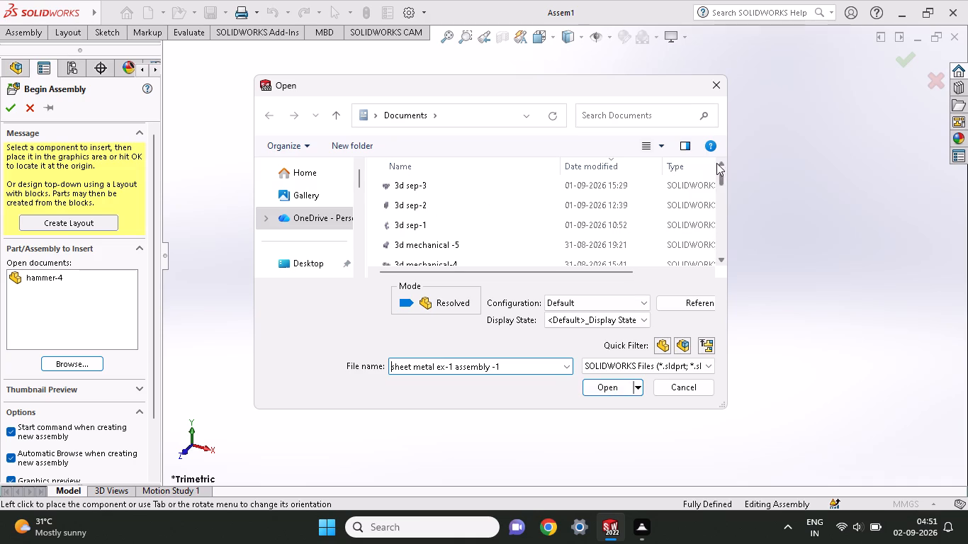
drag(716, 163, 716, 161)
drag(721, 181, 722, 203)
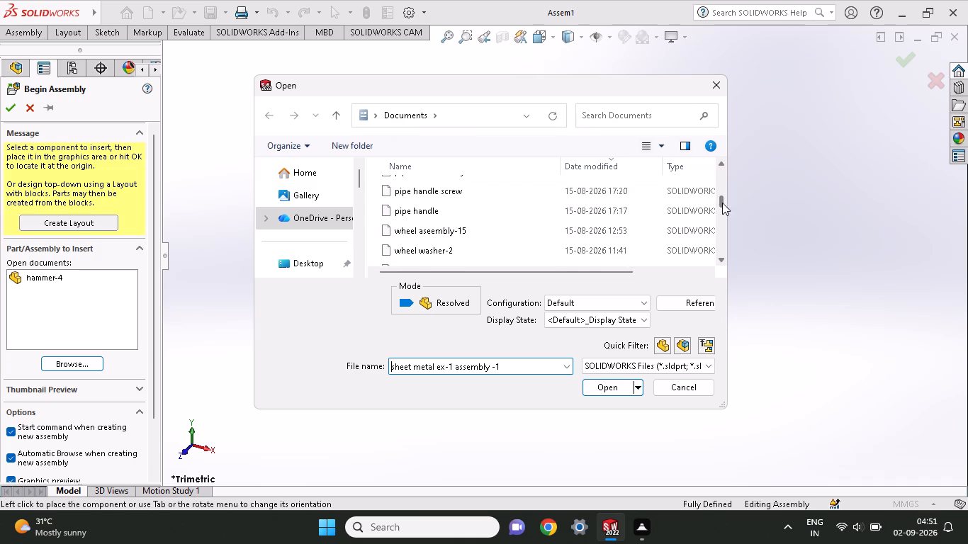
drag(722, 203, 722, 249)
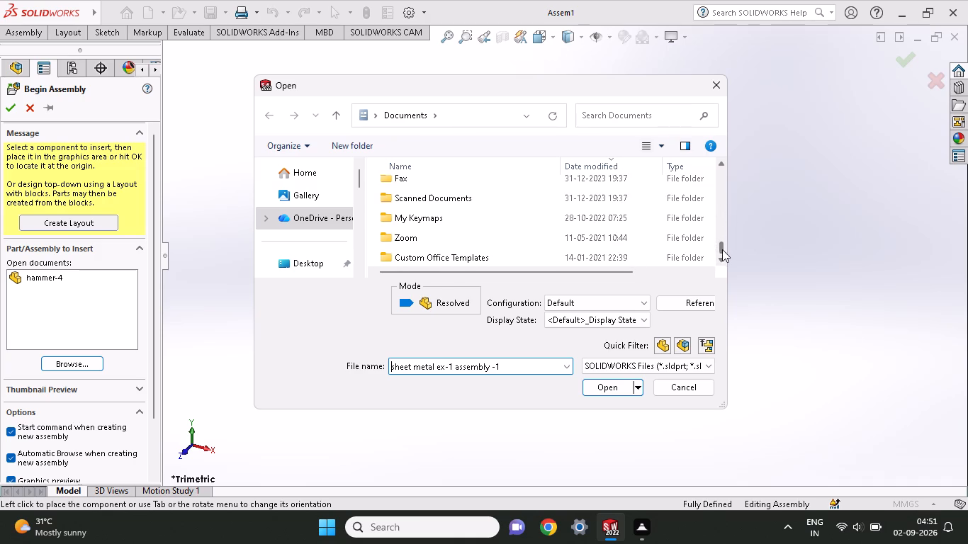
drag(722, 249, 731, 130)
click(615, 166)
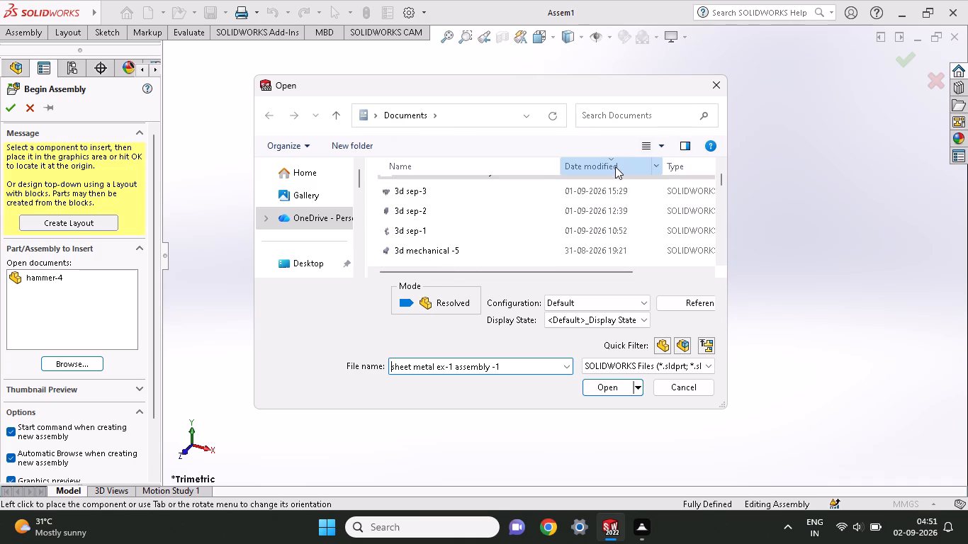
click(618, 167)
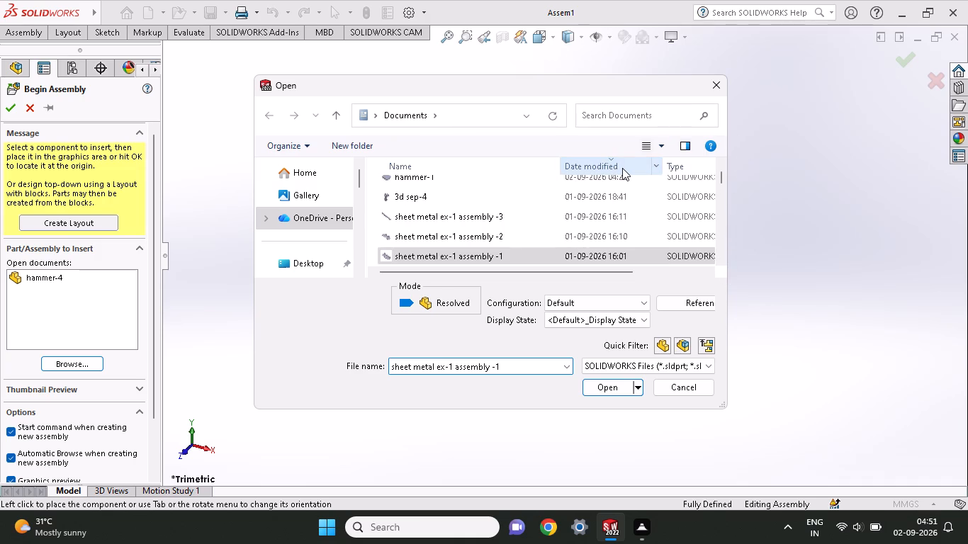
click(622, 168)
click(622, 168)
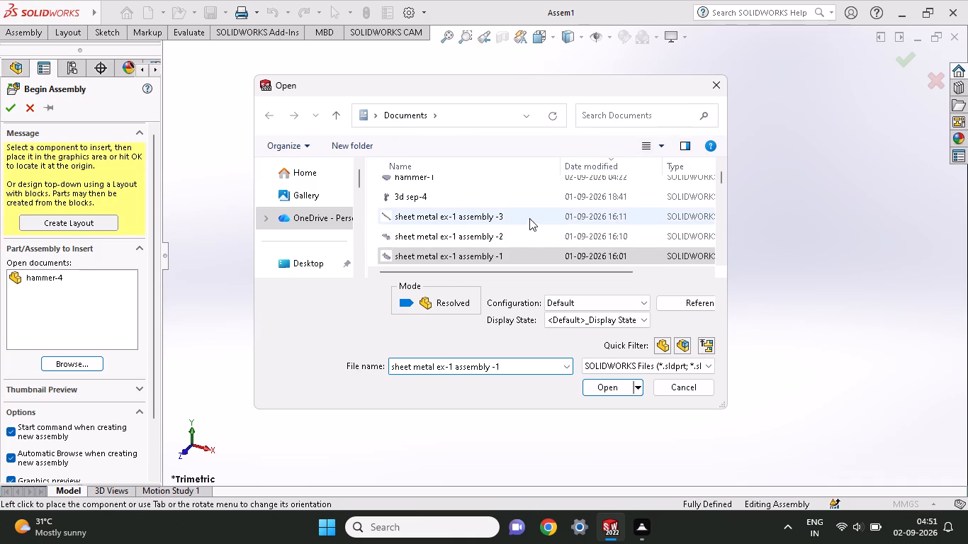
drag(719, 178, 724, 156)
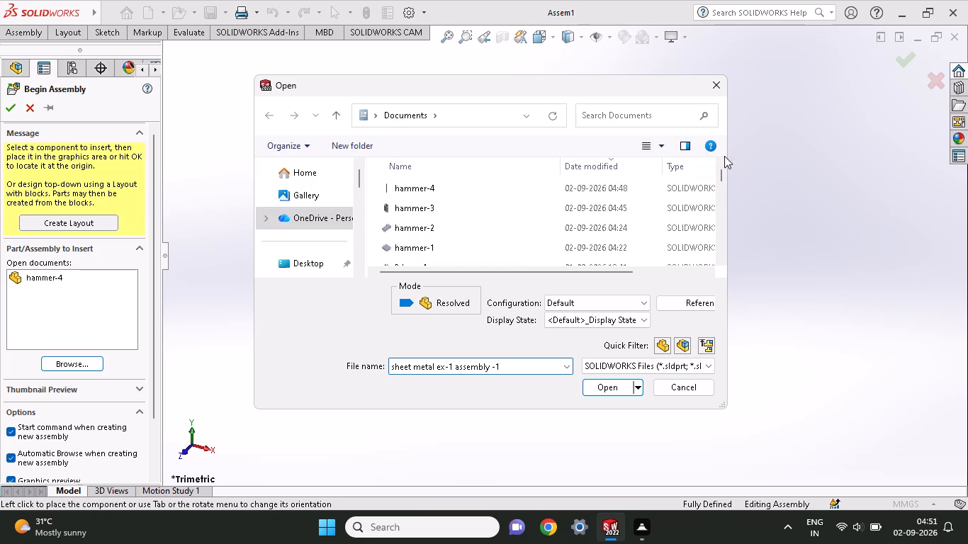
click(458, 251)
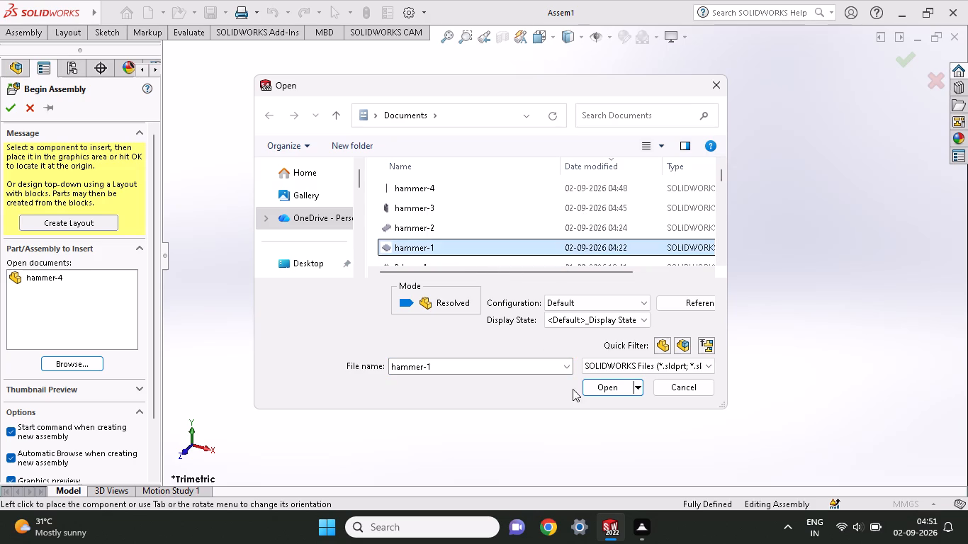
click(598, 390)
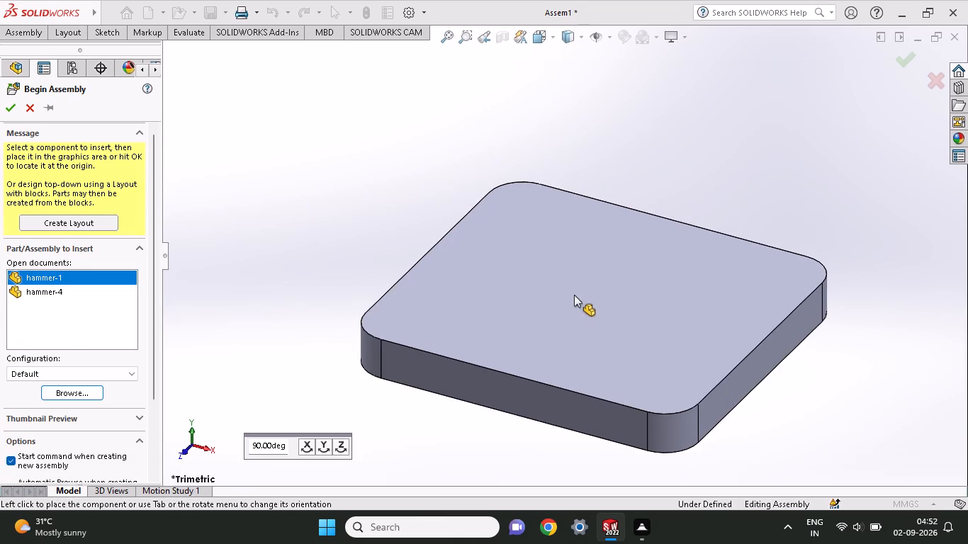
click(551, 193)
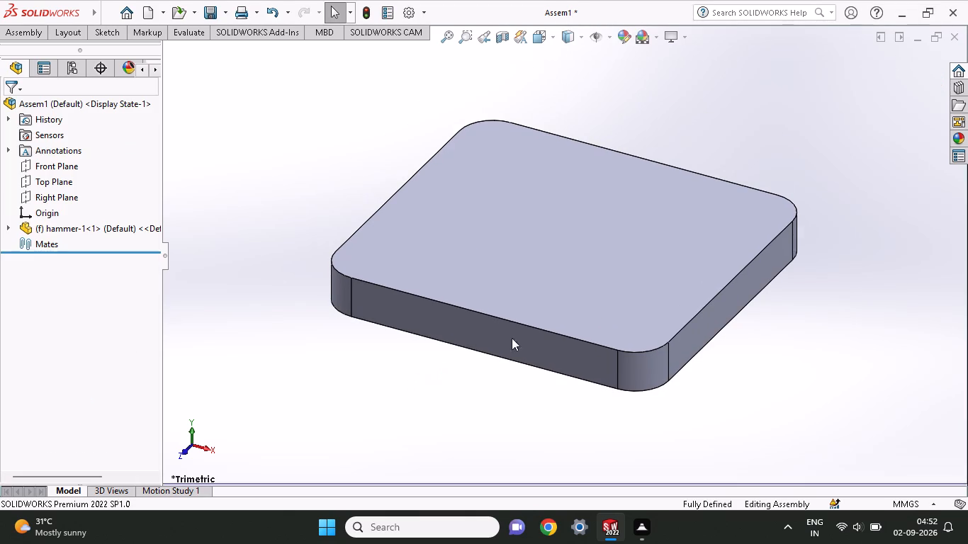
Insert the hammer-2 part from Documents and place it overlapping one side of the hammer-1 plate.
click(21, 32)
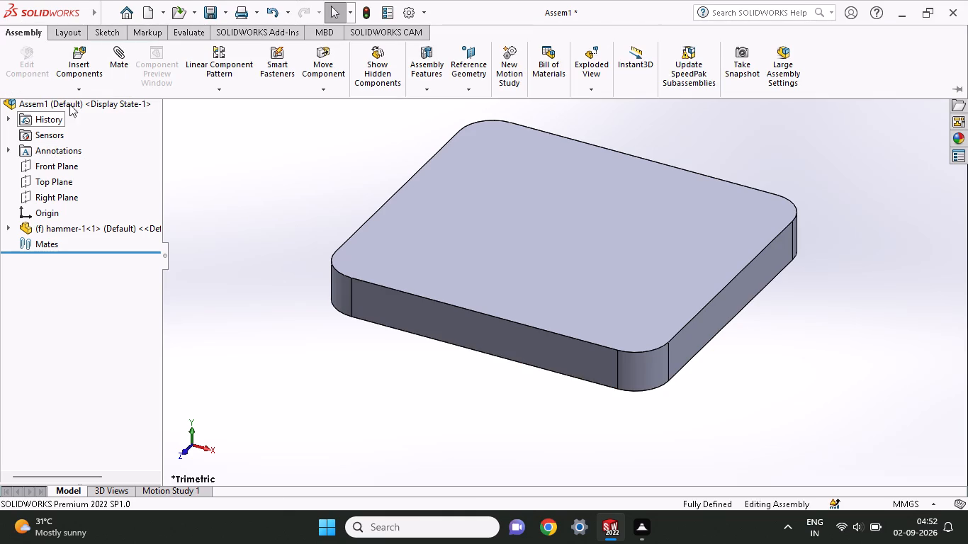
click(79, 76)
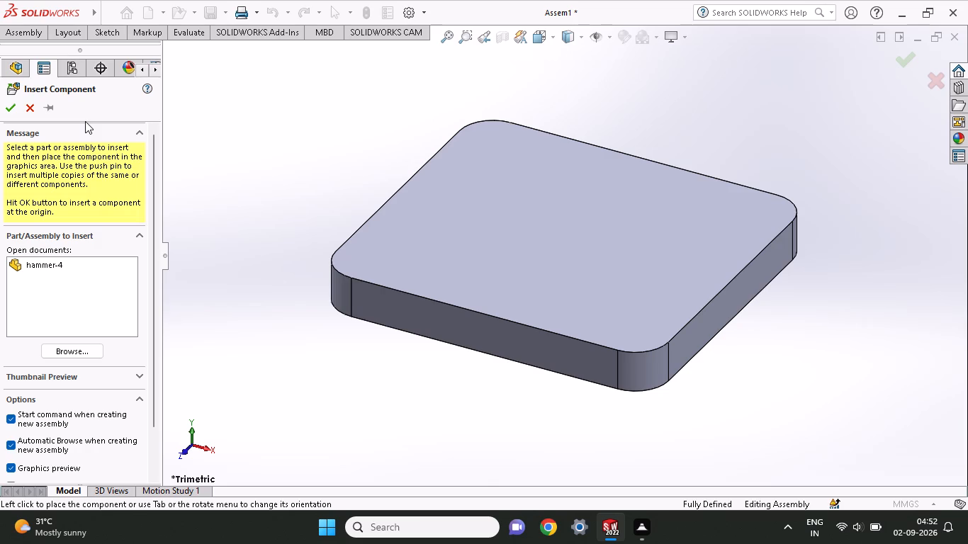
click(86, 358)
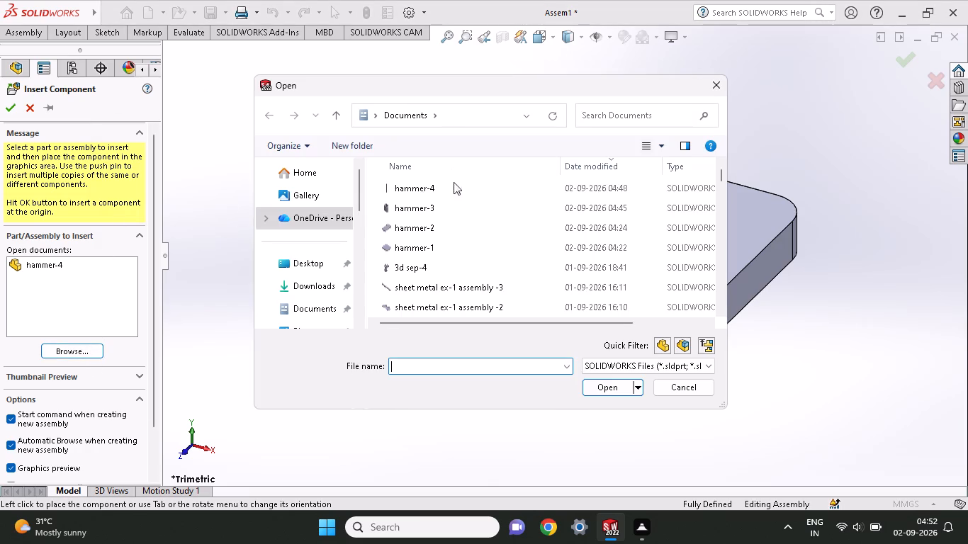
click(432, 228)
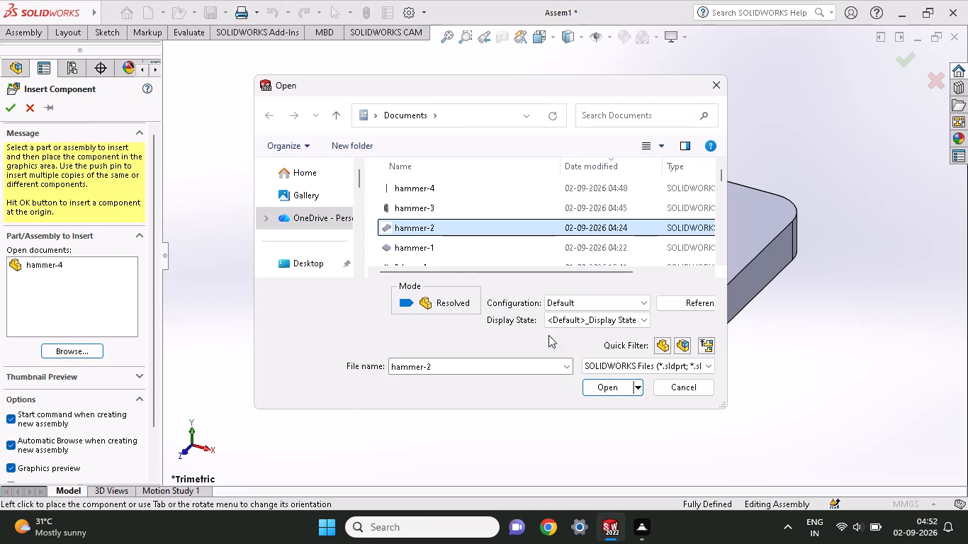
click(621, 382)
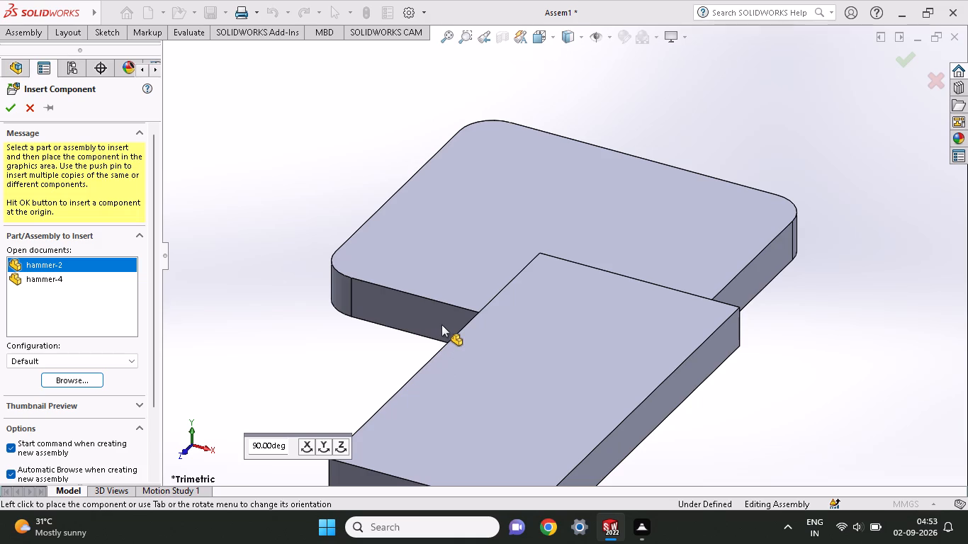
click(400, 291)
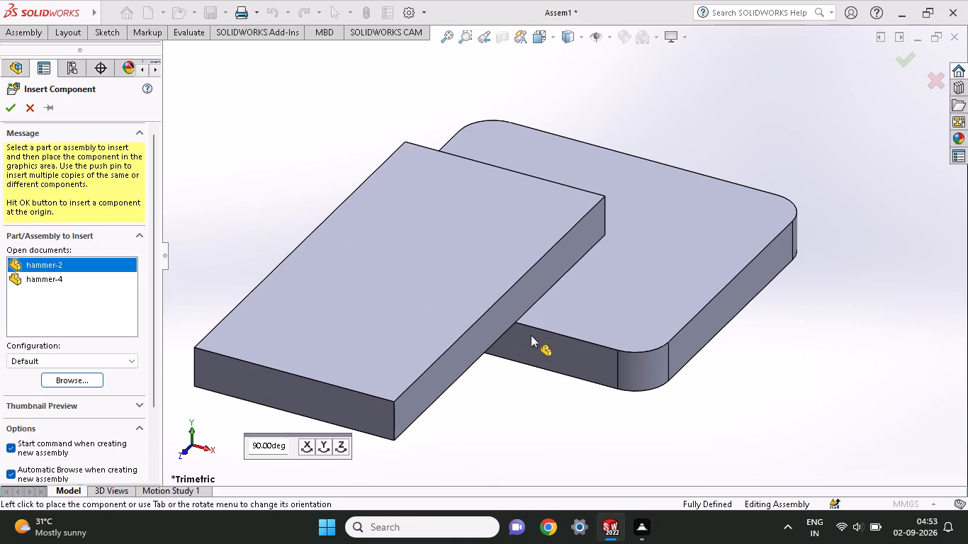
drag(669, 295, 717, 182)
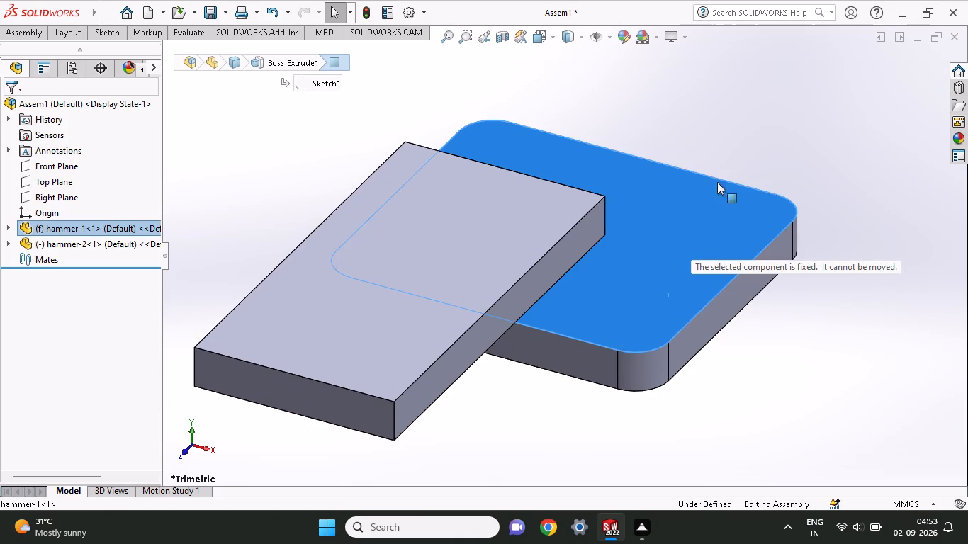
drag(717, 182, 736, 169)
Set up a coincident mate between hammer-2's top face and the underside face of hammer-1.
click(64, 35)
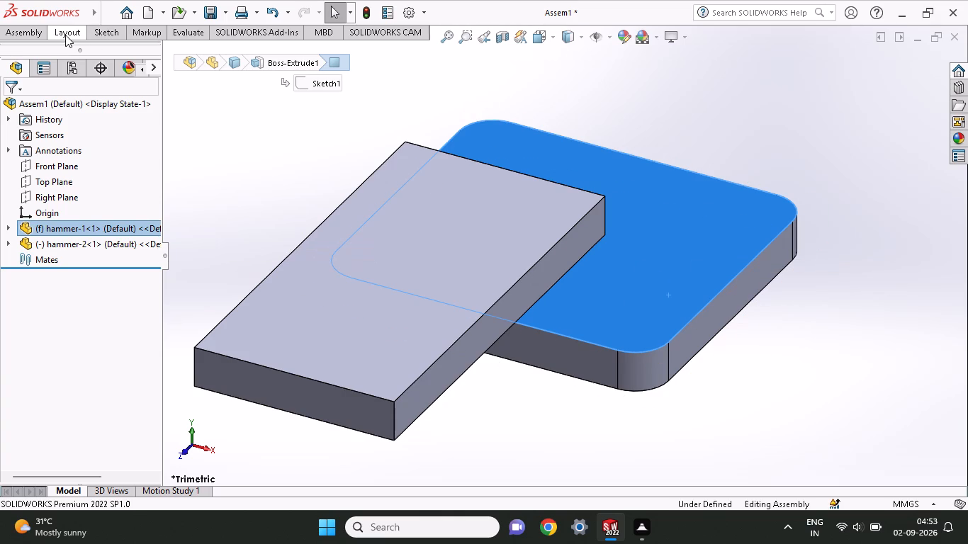
click(36, 32)
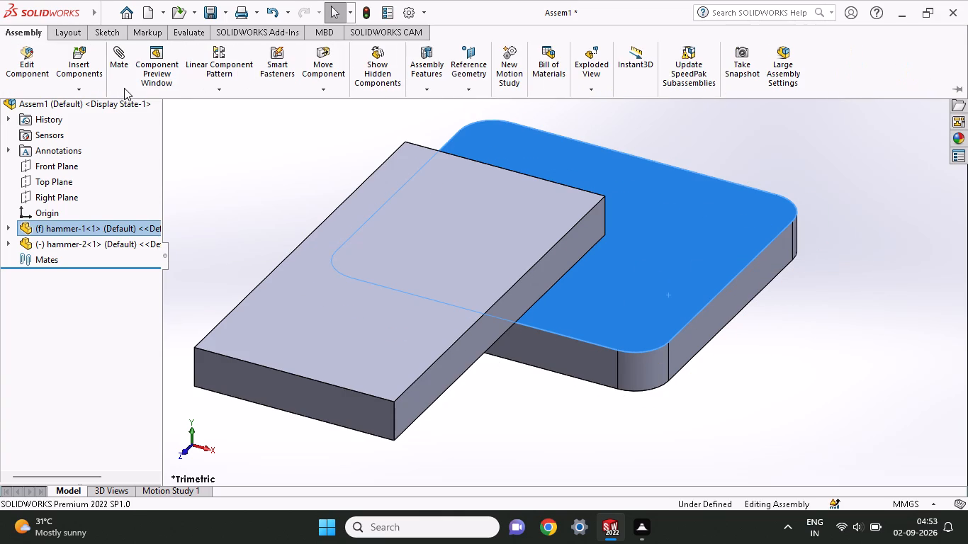
click(114, 73)
middle_drag(654, 307, 682, 248)
drag(652, 288, 692, 238)
drag(606, 319, 661, 214)
middle_drag(703, 233, 679, 264)
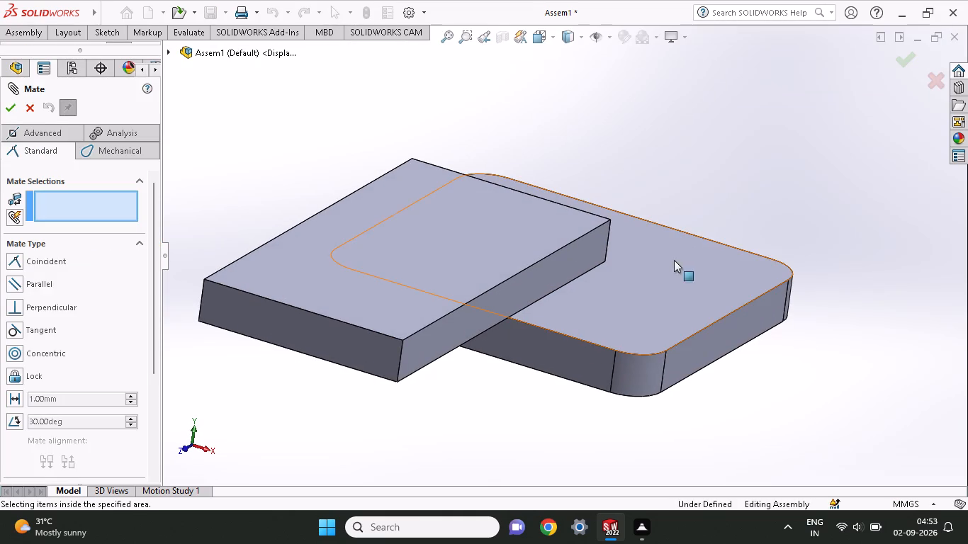
drag(651, 298, 760, 194)
drag(421, 310, 425, 330)
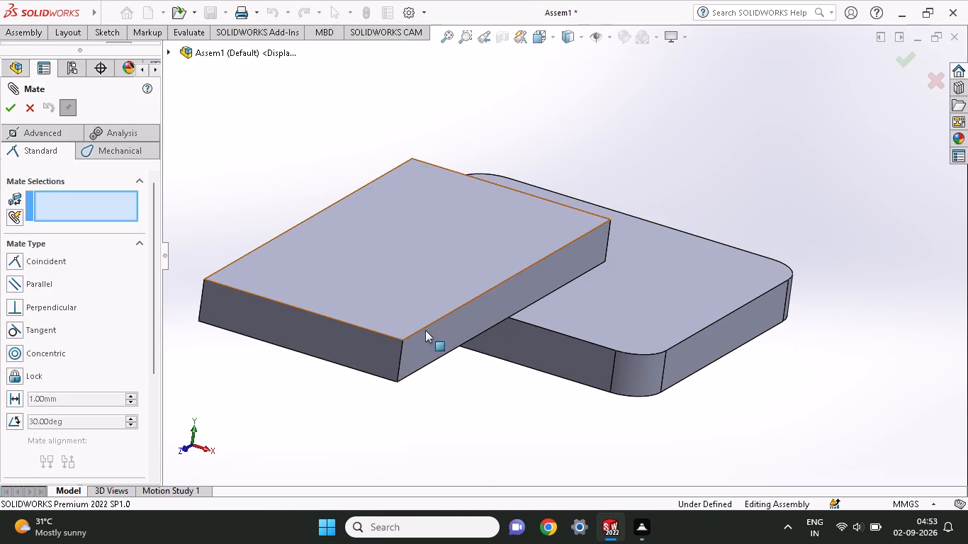
drag(425, 330, 440, 371)
click(437, 345)
drag(451, 345, 456, 388)
drag(462, 386, 483, 206)
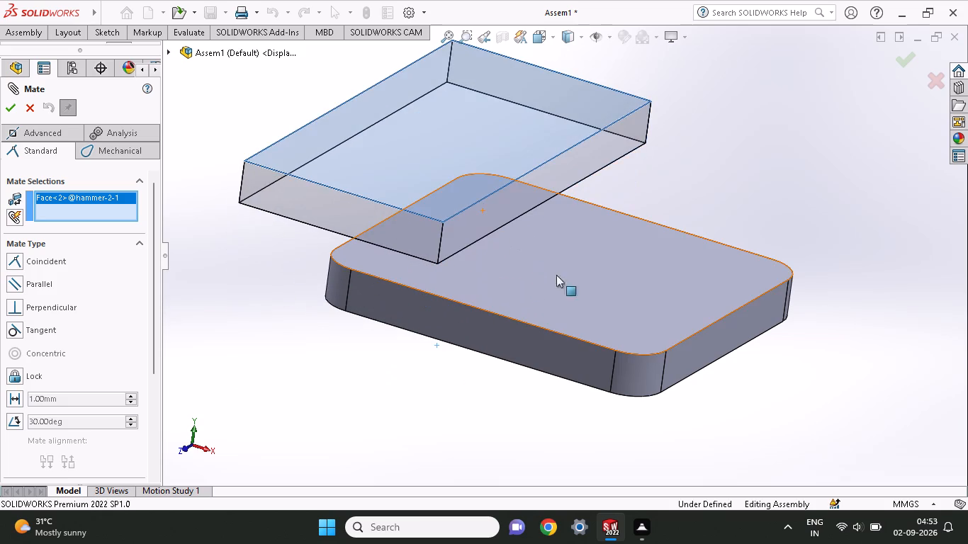
middle_drag(599, 291, 668, 173)
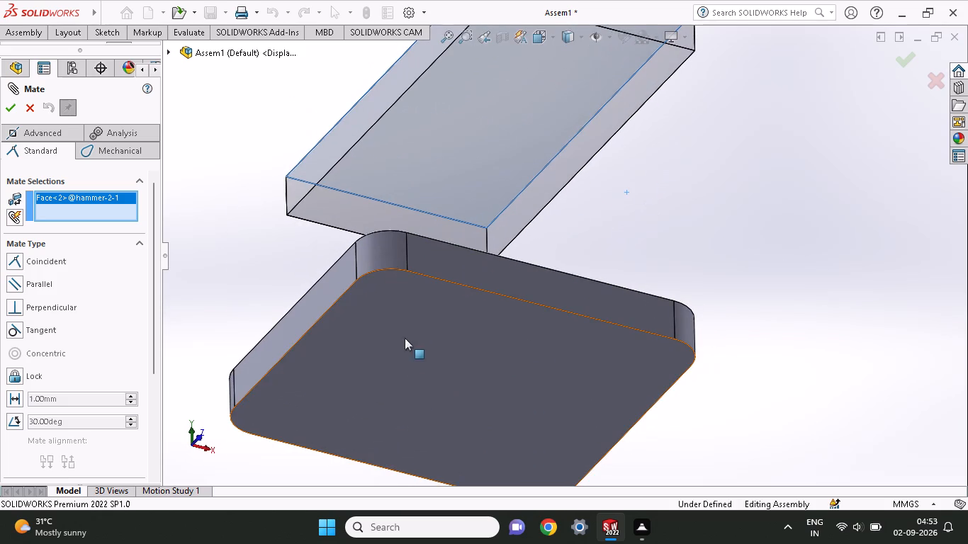
click(400, 346)
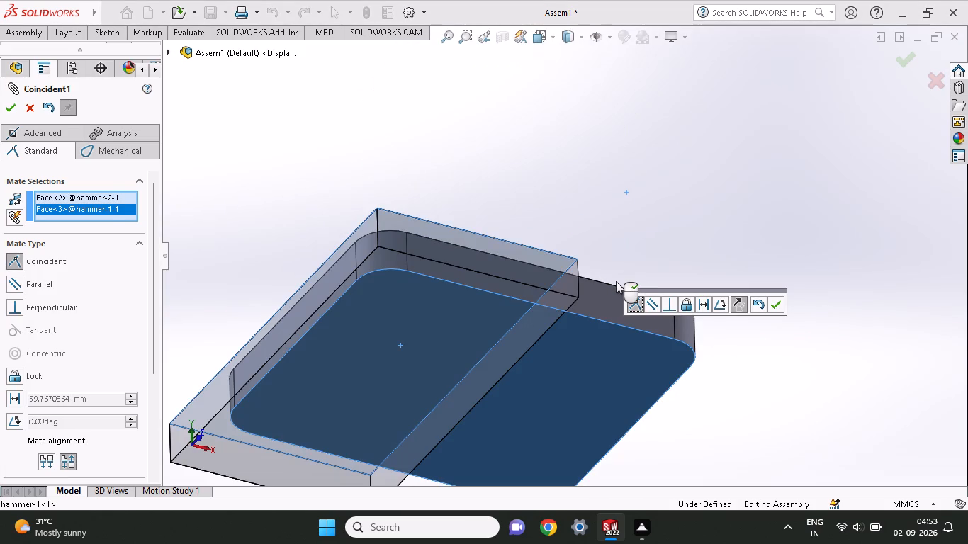
Move hammer-2 out from under hammer-1 so the two parts are well apart.
middle_drag(616, 281, 549, 396)
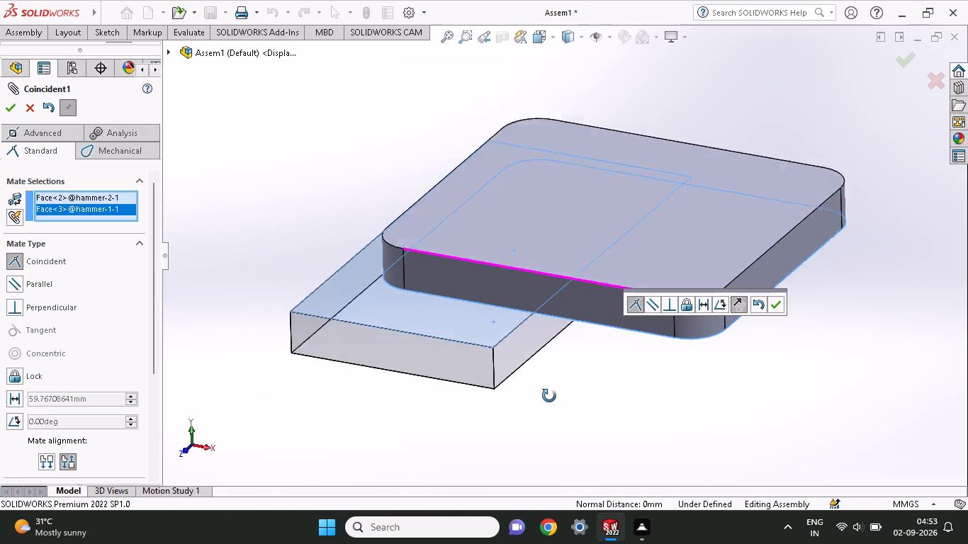
middle_drag(549, 396, 552, 386)
drag(437, 363, 436, 421)
drag(512, 370, 511, 379)
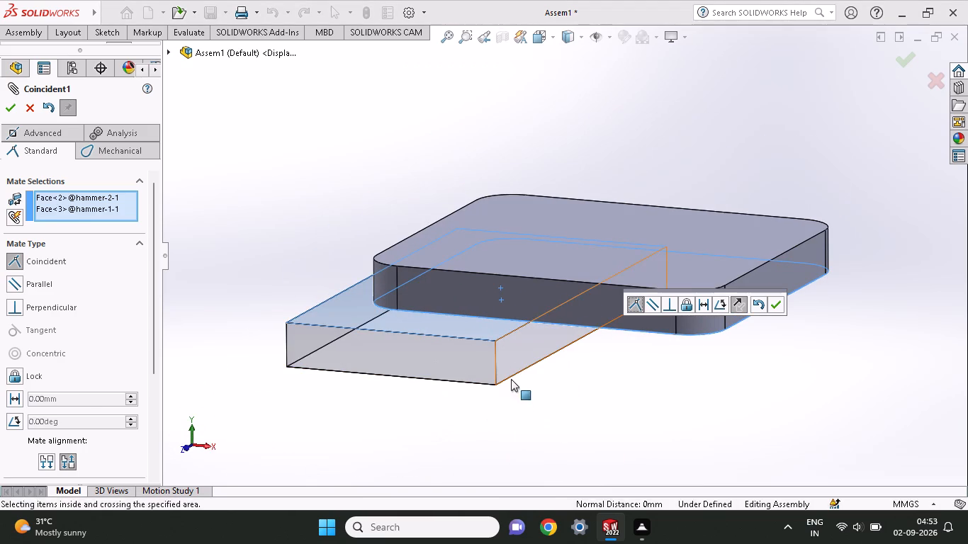
drag(511, 379, 507, 421)
drag(519, 356, 539, 266)
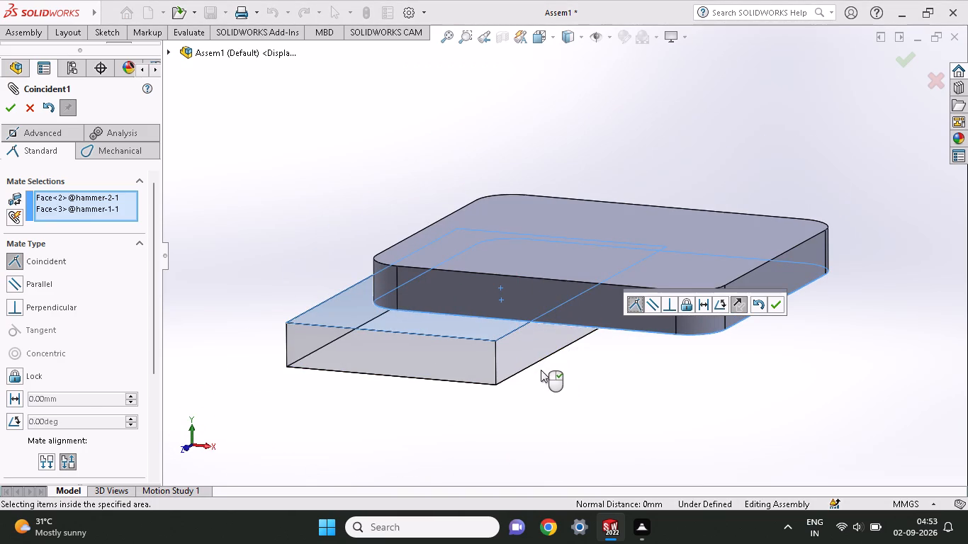
middle_drag(541, 370, 569, 234)
drag(534, 353, 565, 446)
middle_drag(635, 421, 539, 482)
drag(567, 317, 601, 335)
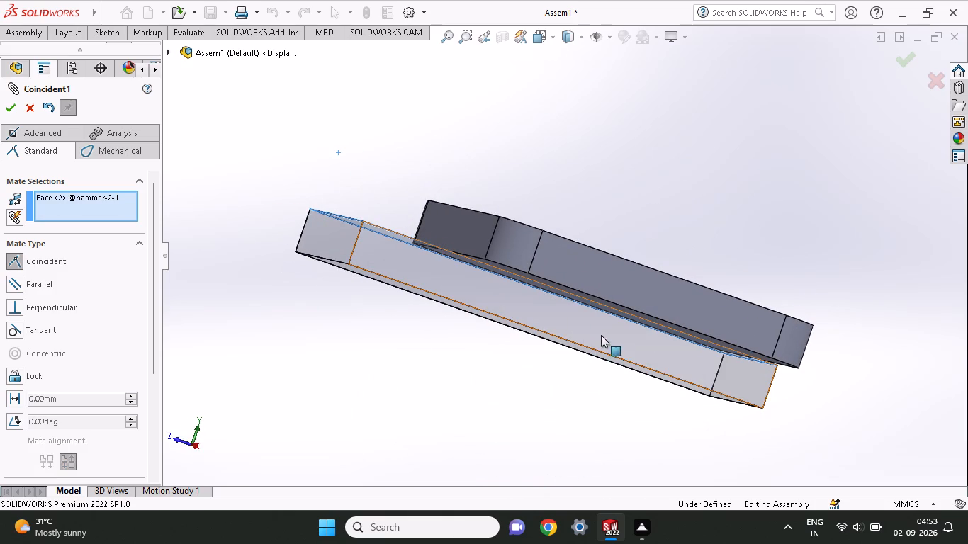
drag(601, 335, 710, 448)
middle_drag(801, 399, 717, 416)
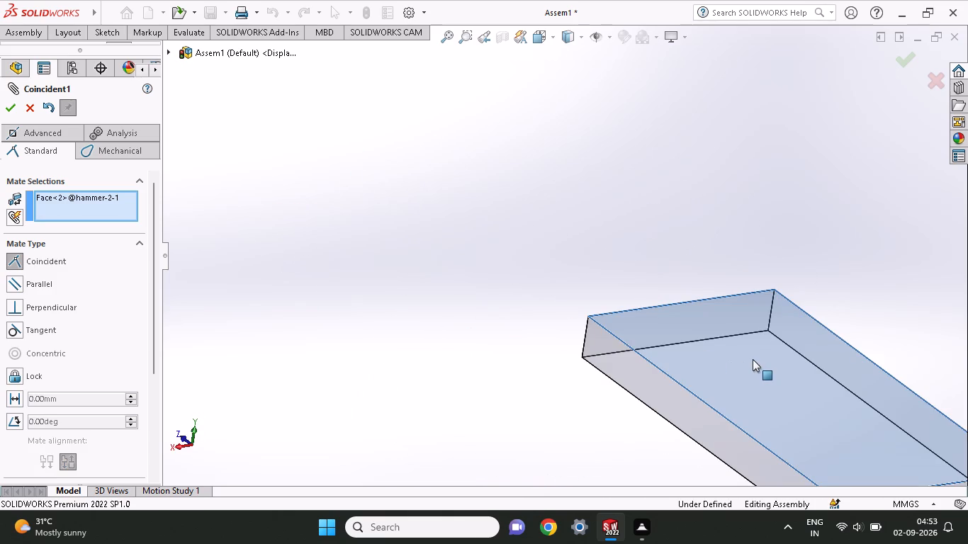
Clear the selections picked for the pending coincident mate.
ctrl+scroll(648, 259, up, 5)
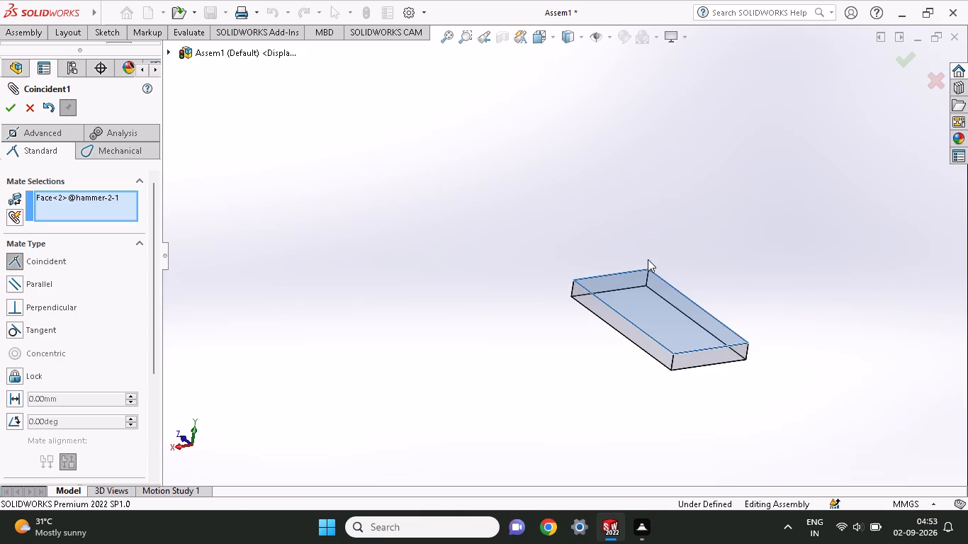
ctrl+scroll(673, 281, up, 7)
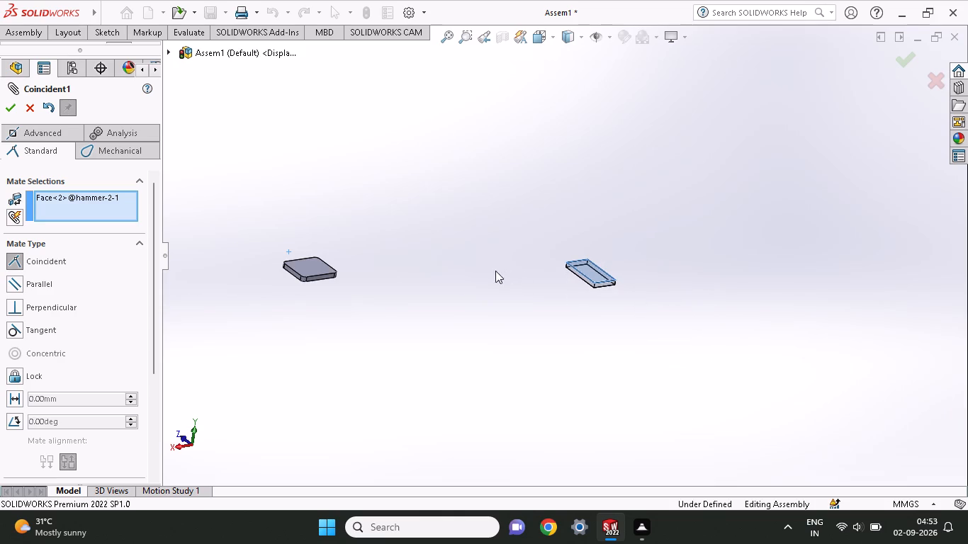
middle_drag(388, 300, 398, 186)
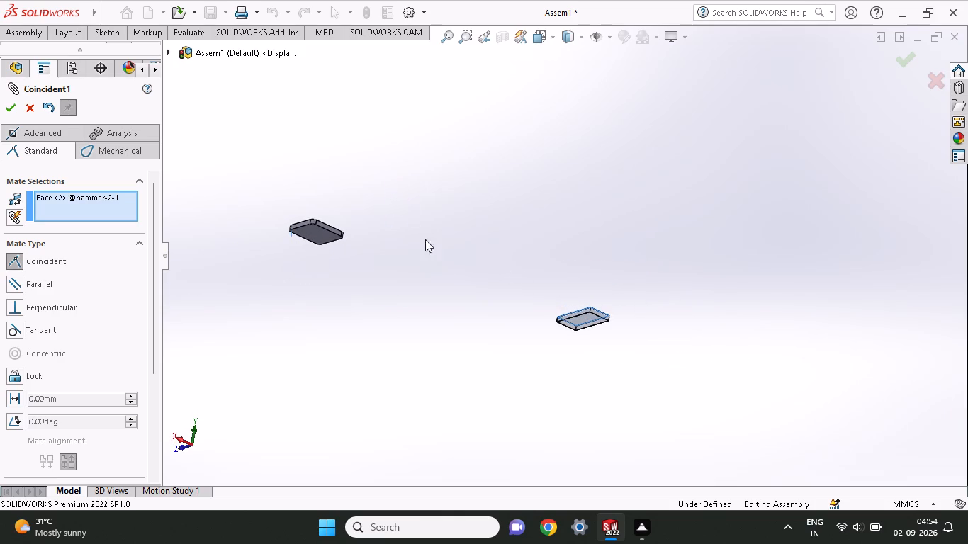
click(507, 282)
right_click(85, 199)
click(100, 223)
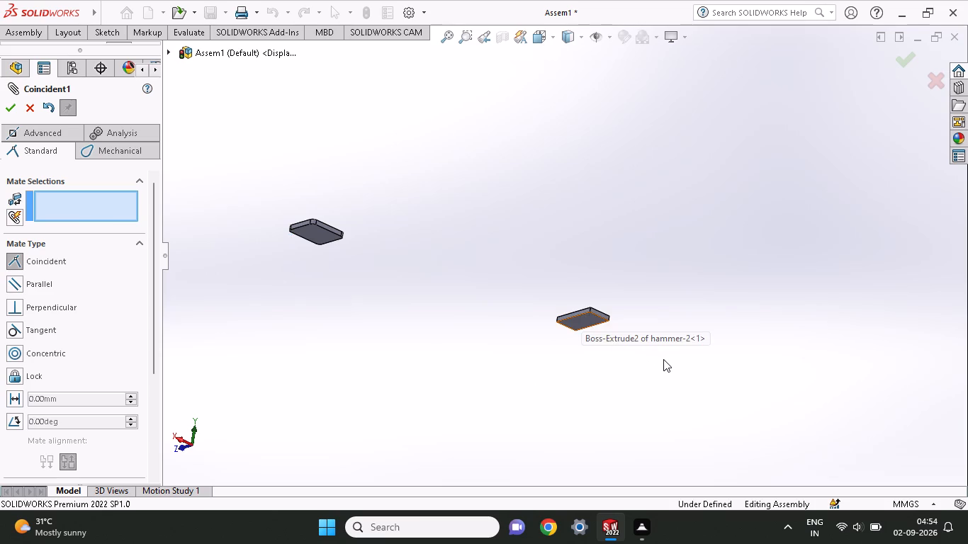
Add a distance mate of 711.09967479 mm between an edge midpoint on hammer-2 and an edge midpoint on hammer-1.
middle_drag(663, 371, 619, 412)
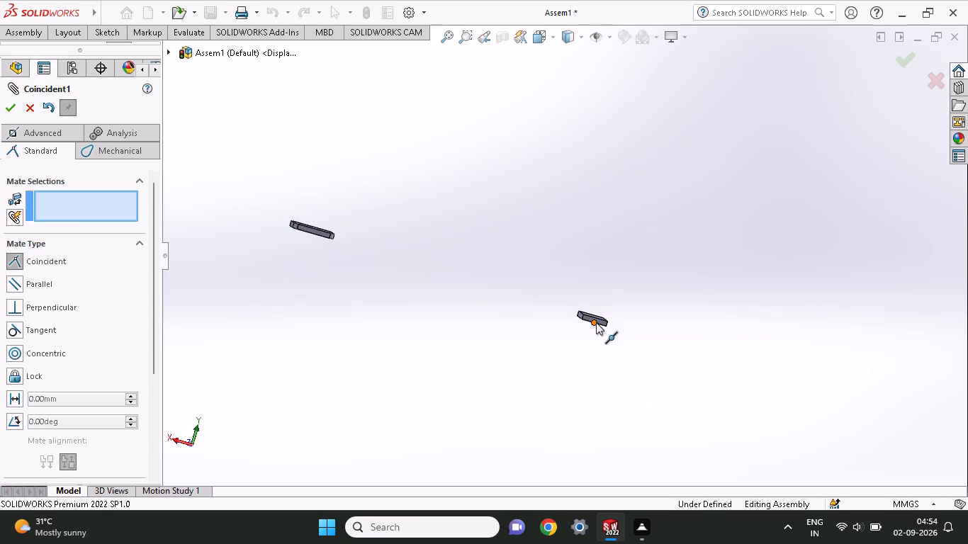
ctrl+scroll(540, 277, up, 6)
ctrl+scroll(586, 309, down, 3)
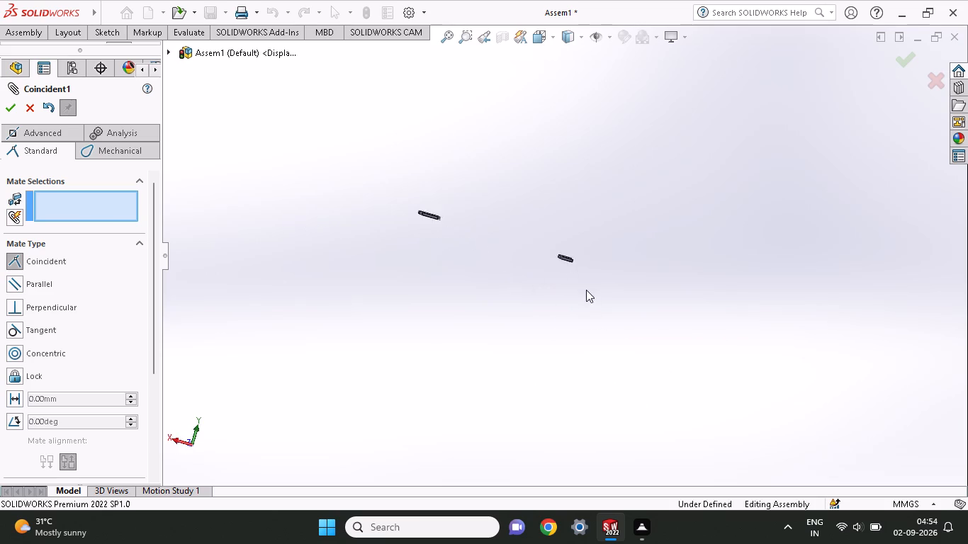
ctrl+scroll(586, 290, down, 6)
click(500, 161)
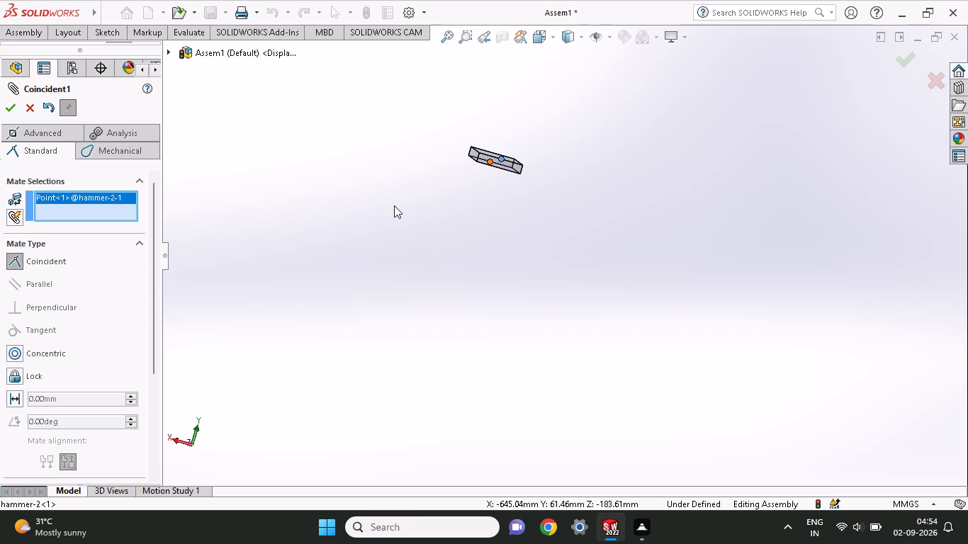
middle_drag(392, 203, 441, 117)
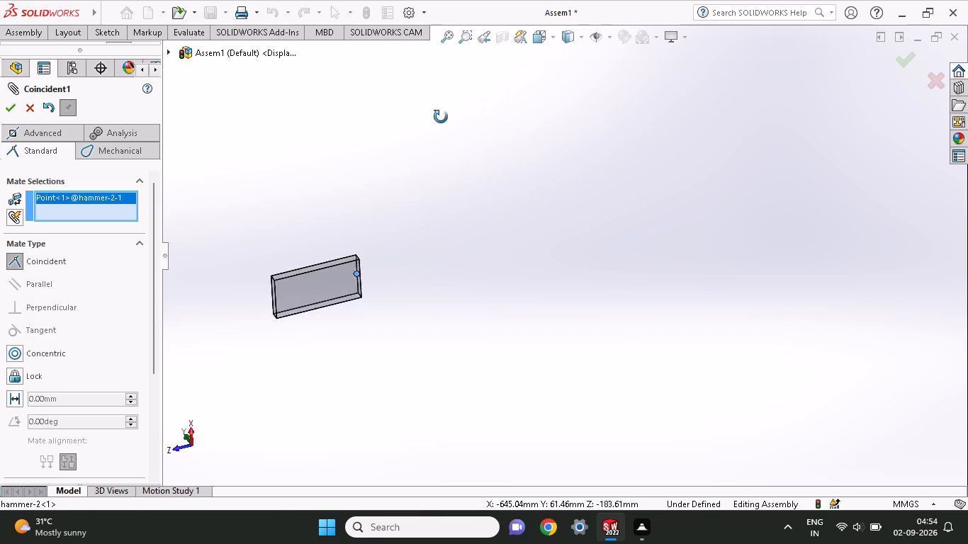
middle_drag(441, 117, 356, 142)
ctrl+scroll(358, 142, up, 5)
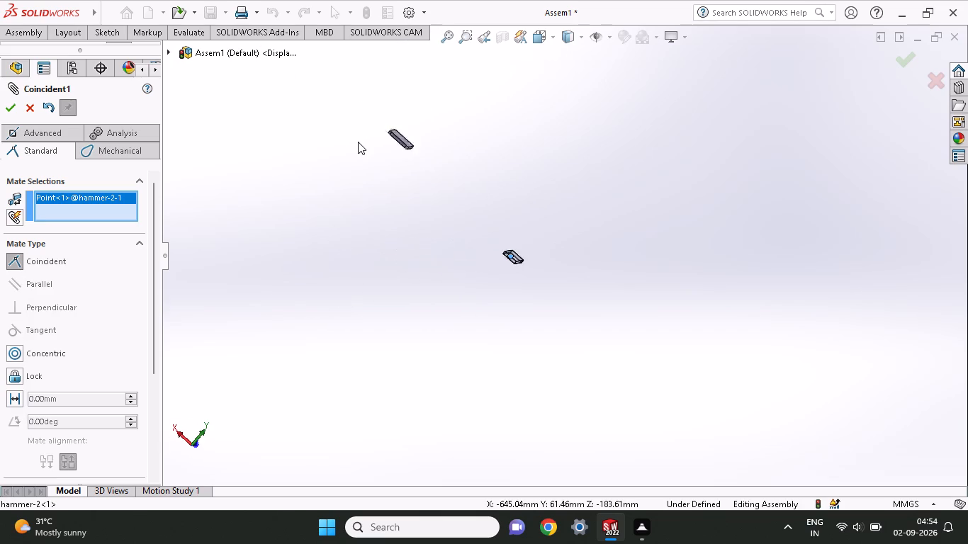
ctrl+scroll(358, 142, up, 2)
middle_drag(432, 164, 502, 105)
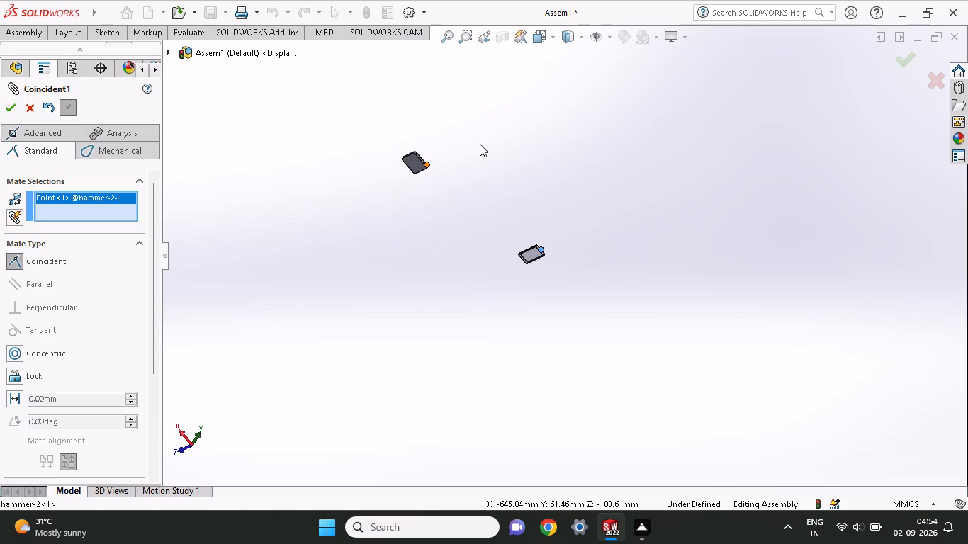
ctrl+scroll(393, 171, up, 3)
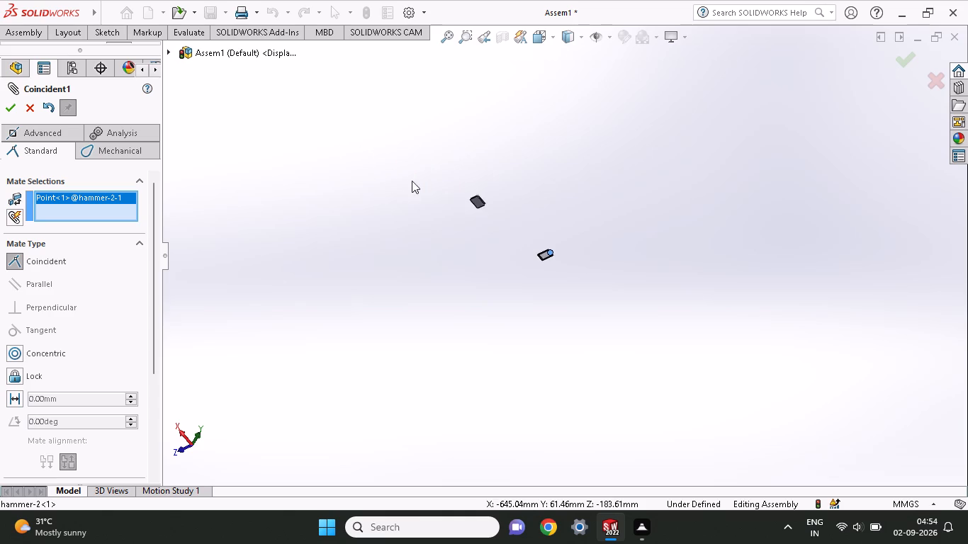
ctrl+scroll(470, 197, down, 6)
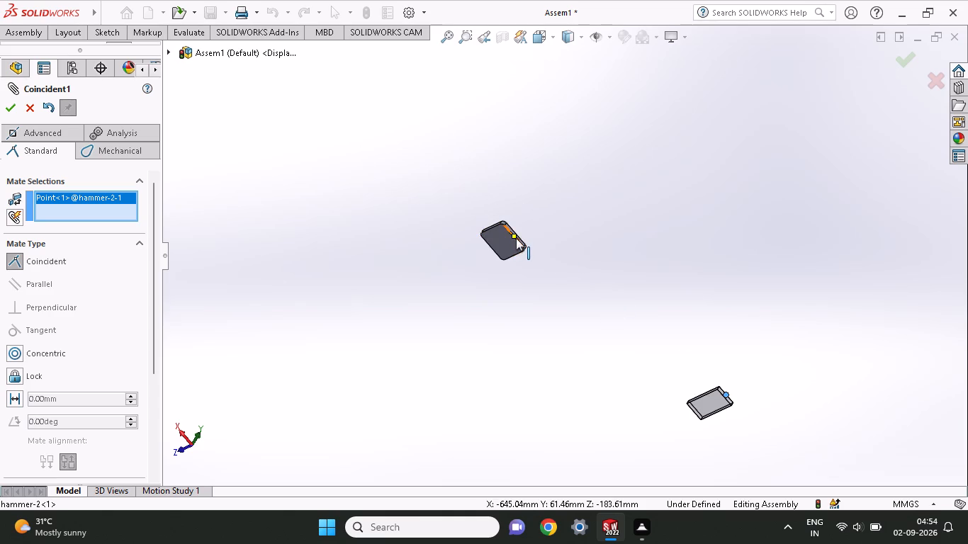
click(514, 238)
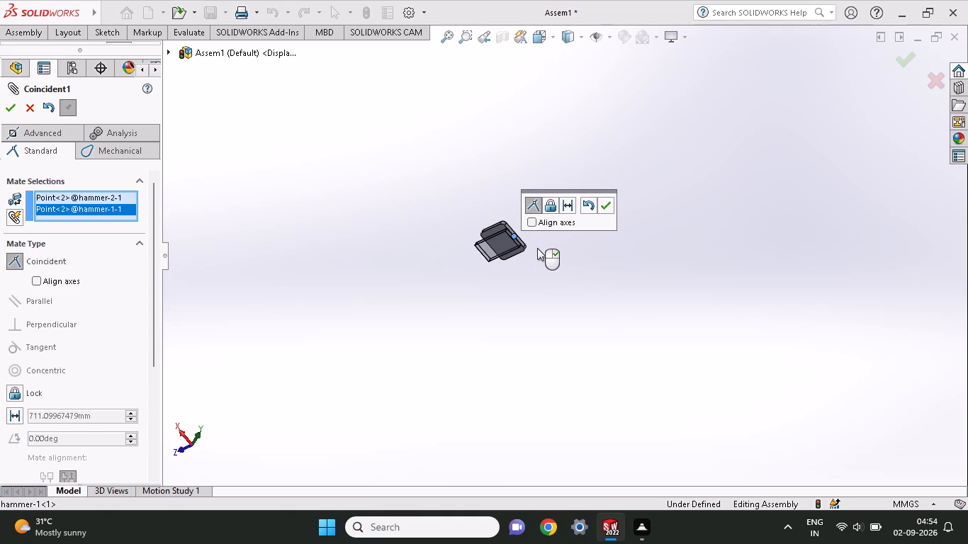
click(531, 211)
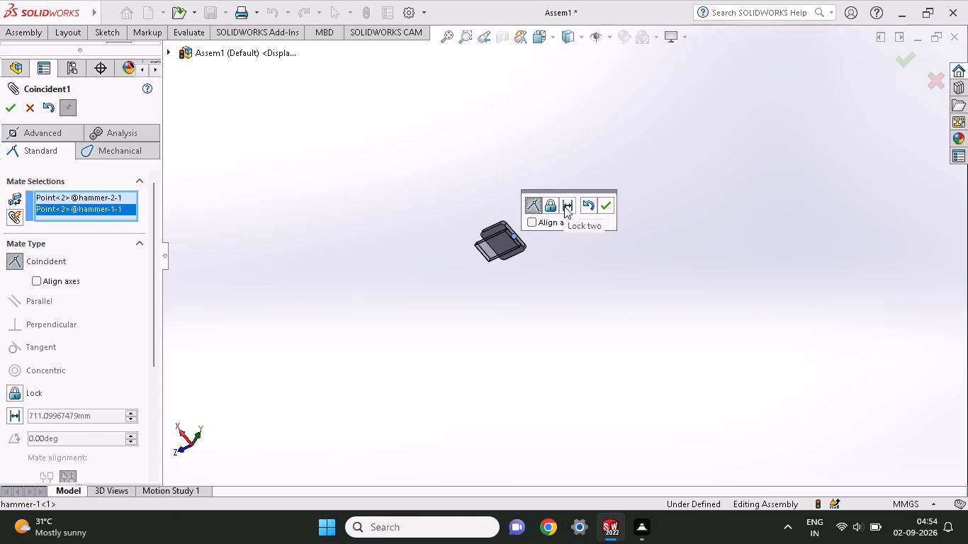
click(564, 206)
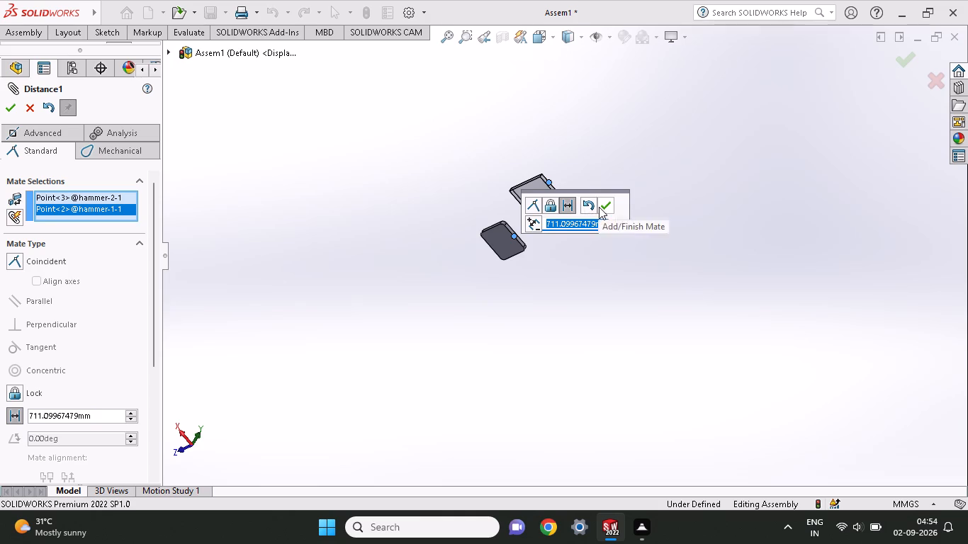
click(599, 207)
Add a coincident mate between hammer-1's broad top face and a narrow side face of hammer-2.
middle_drag(595, 214, 513, 383)
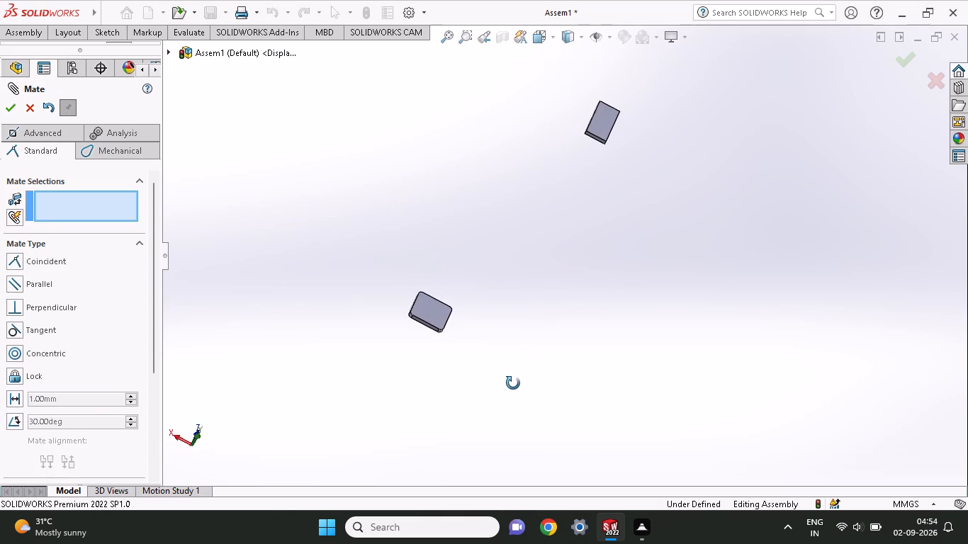
middle_drag(513, 383, 510, 387)
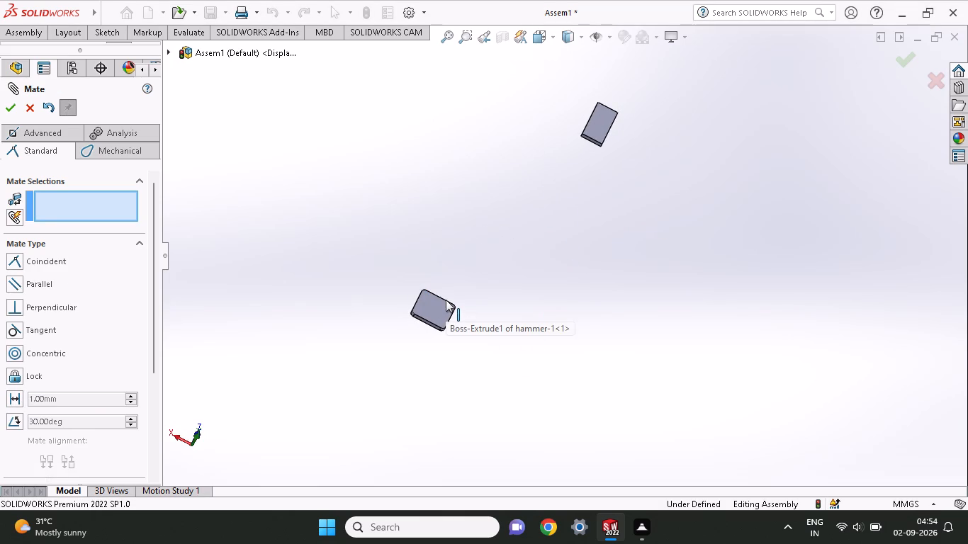
click(441, 311)
middle_drag(510, 256, 561, 154)
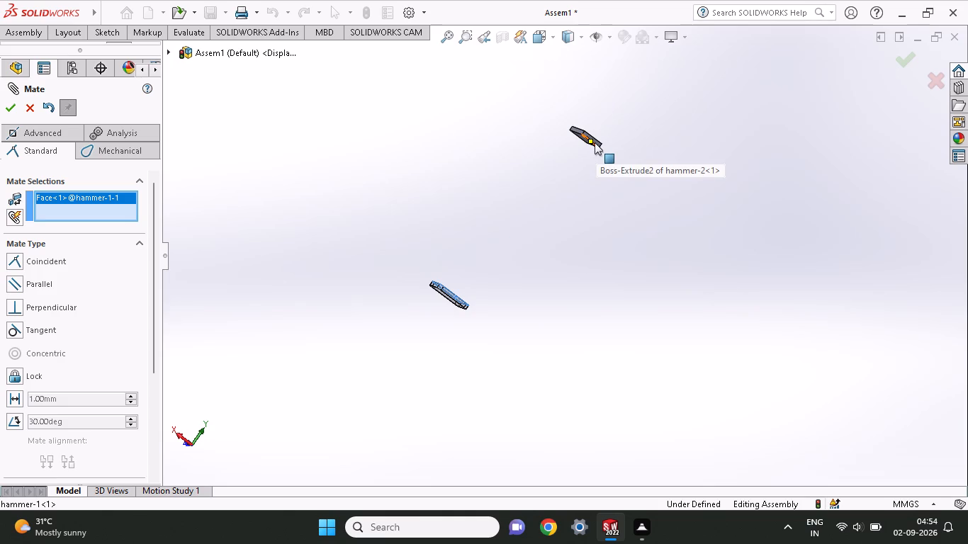
scroll(595, 142, left, 1)
ctrl+scroll(596, 128, up, 1)
ctrl+scroll(591, 142, down, 2)
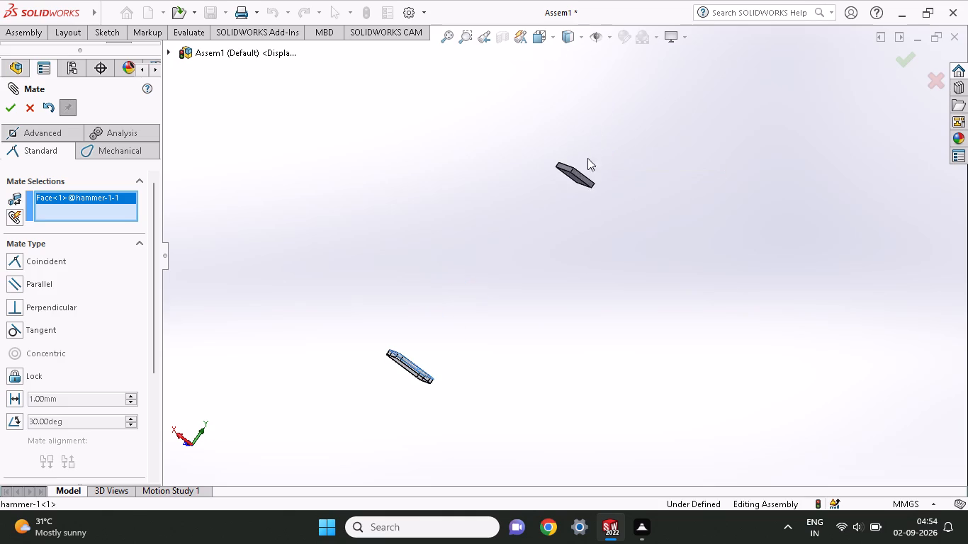
ctrl+scroll(583, 183, down, 5)
click(581, 198)
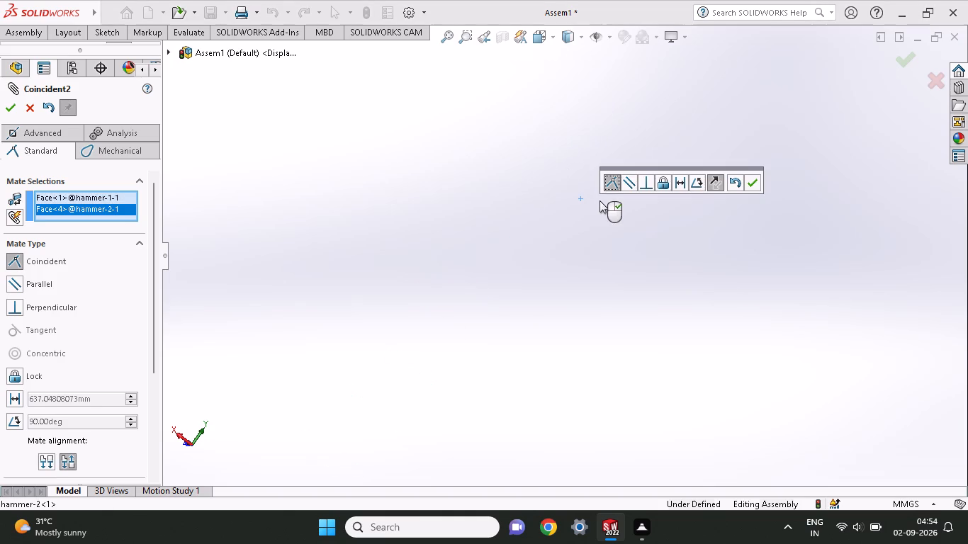
ctrl+scroll(716, 180, down, 1)
ctrl+click(753, 180)
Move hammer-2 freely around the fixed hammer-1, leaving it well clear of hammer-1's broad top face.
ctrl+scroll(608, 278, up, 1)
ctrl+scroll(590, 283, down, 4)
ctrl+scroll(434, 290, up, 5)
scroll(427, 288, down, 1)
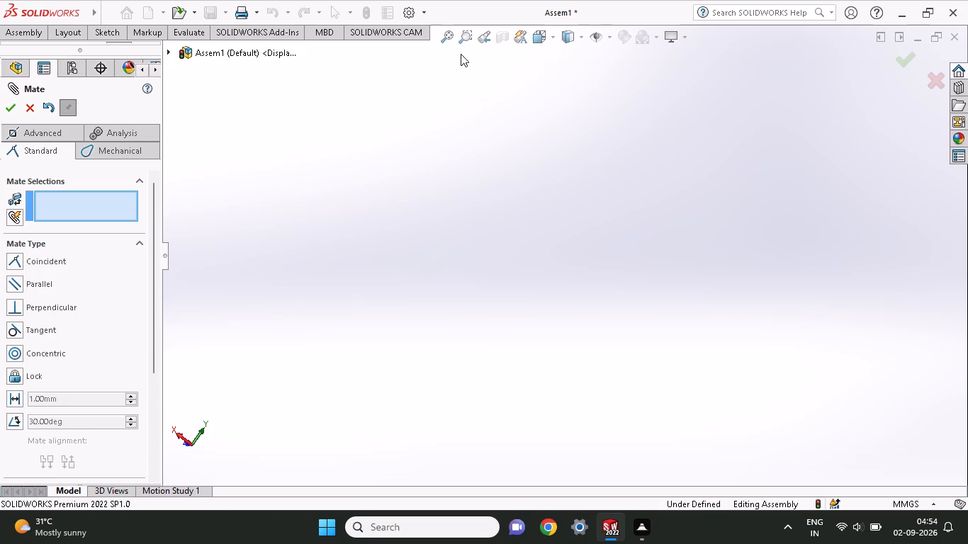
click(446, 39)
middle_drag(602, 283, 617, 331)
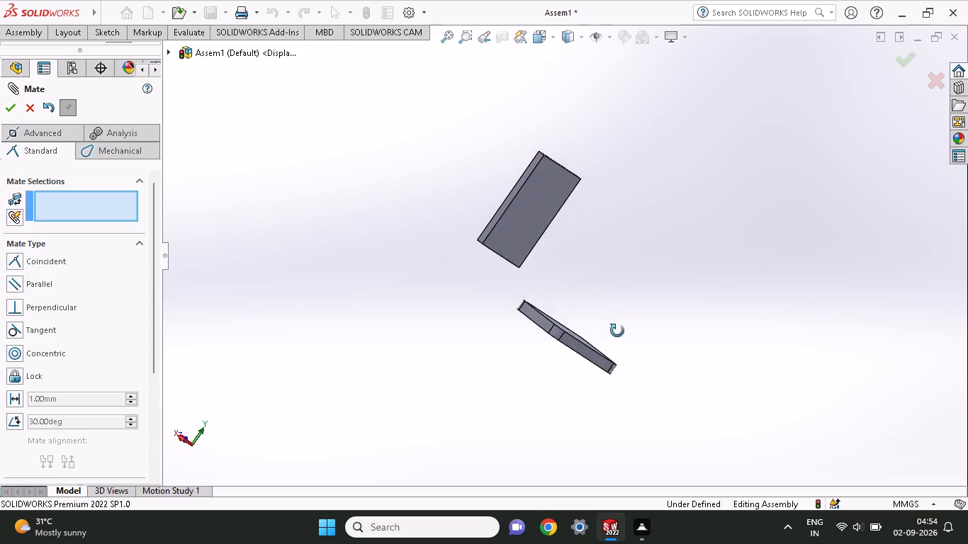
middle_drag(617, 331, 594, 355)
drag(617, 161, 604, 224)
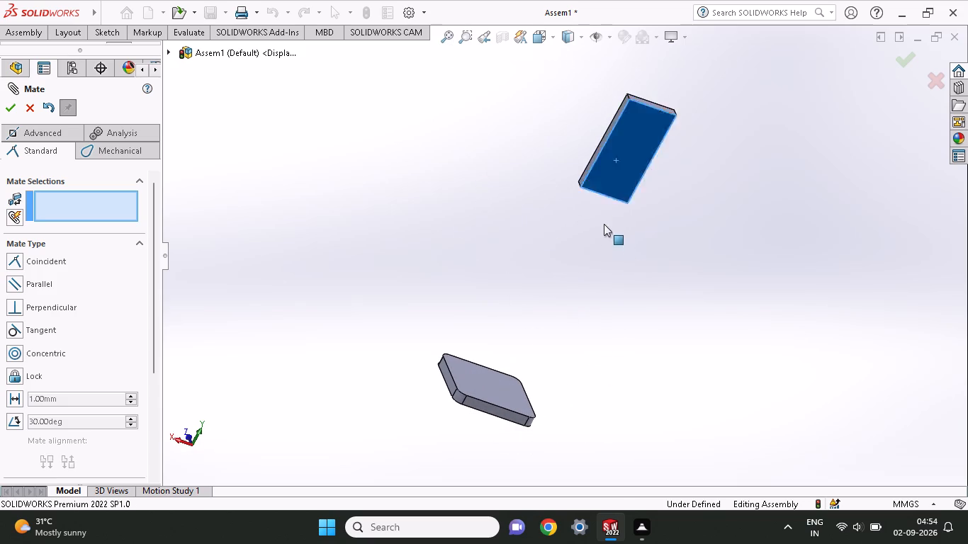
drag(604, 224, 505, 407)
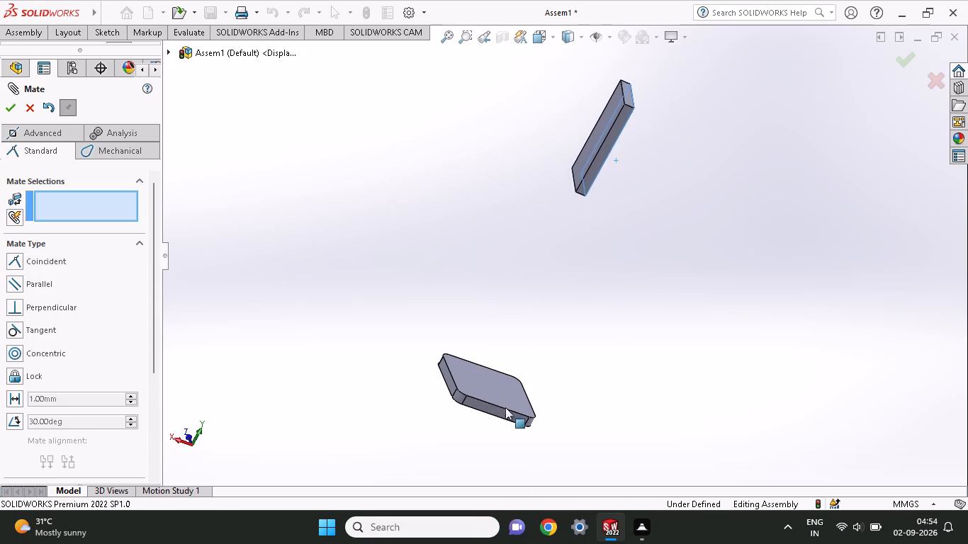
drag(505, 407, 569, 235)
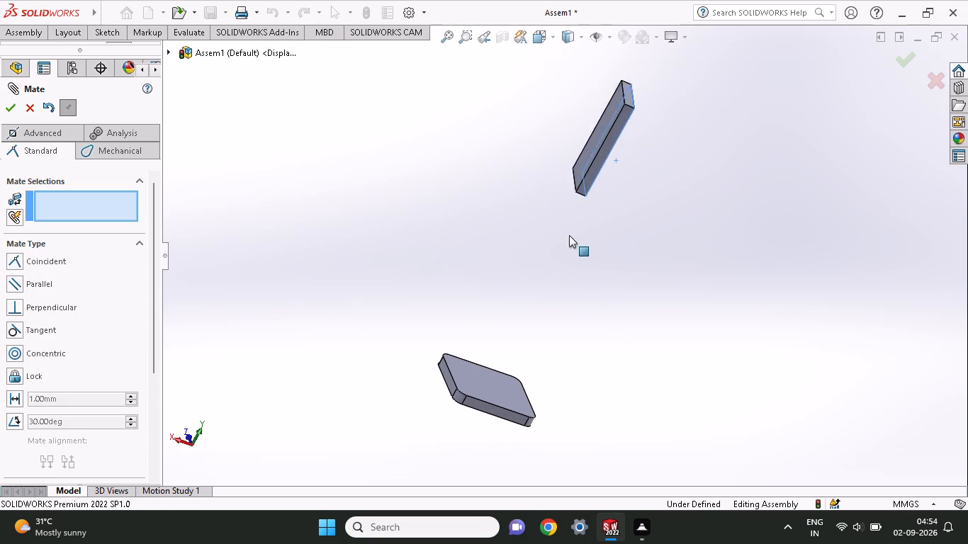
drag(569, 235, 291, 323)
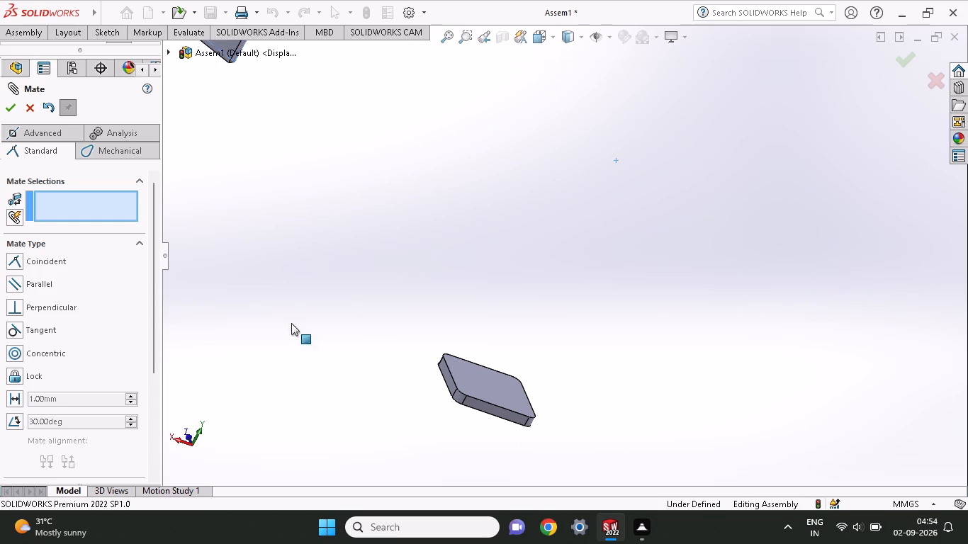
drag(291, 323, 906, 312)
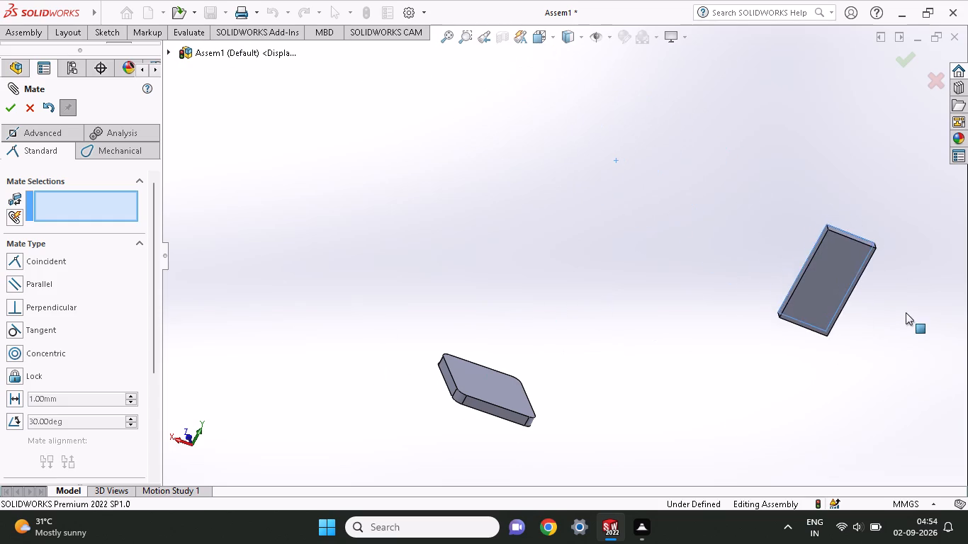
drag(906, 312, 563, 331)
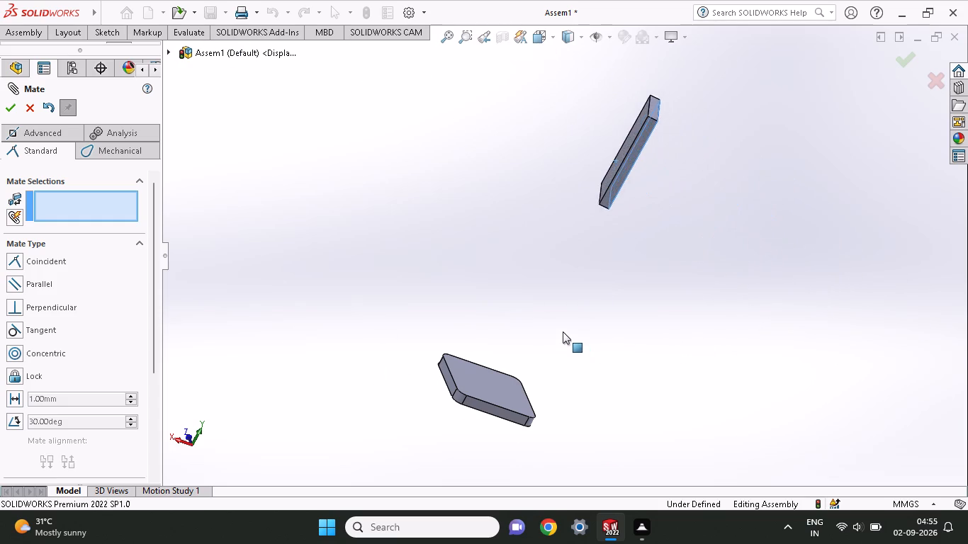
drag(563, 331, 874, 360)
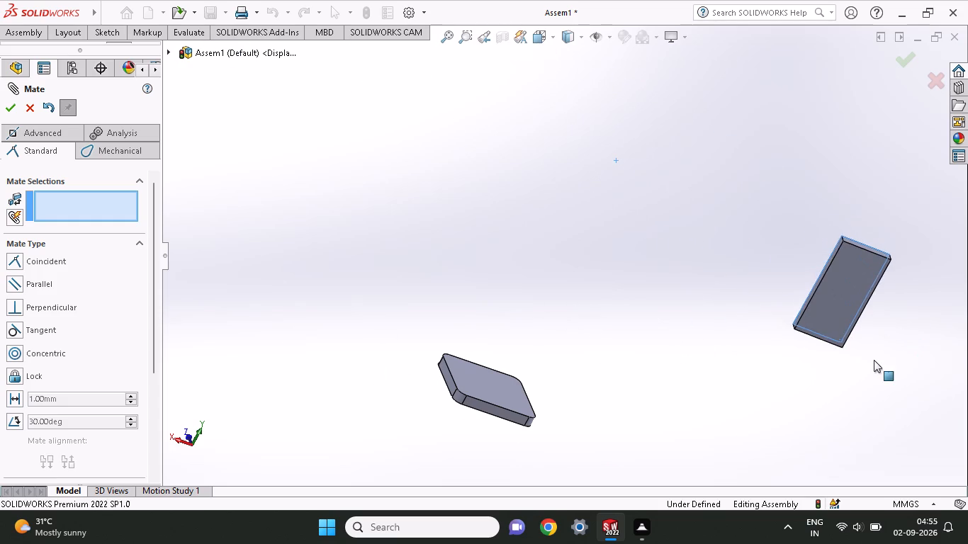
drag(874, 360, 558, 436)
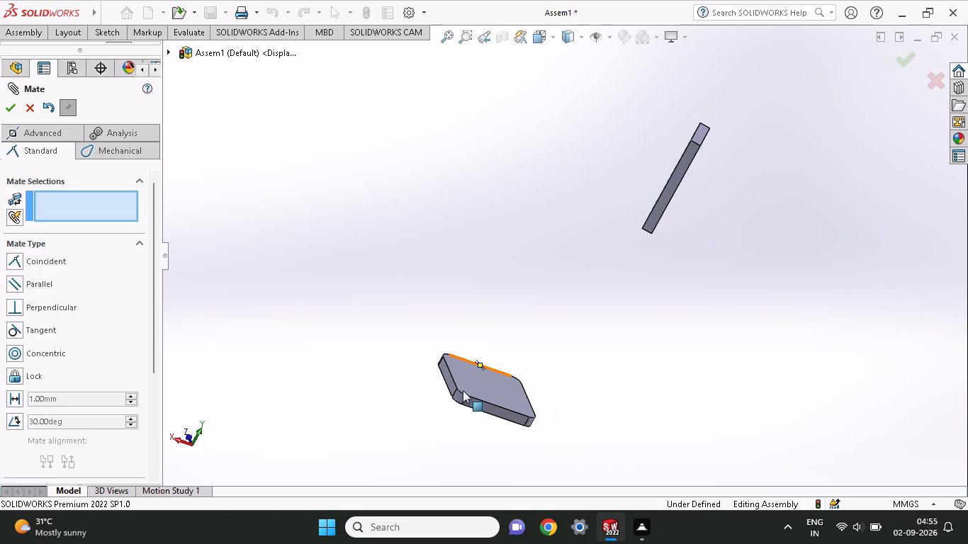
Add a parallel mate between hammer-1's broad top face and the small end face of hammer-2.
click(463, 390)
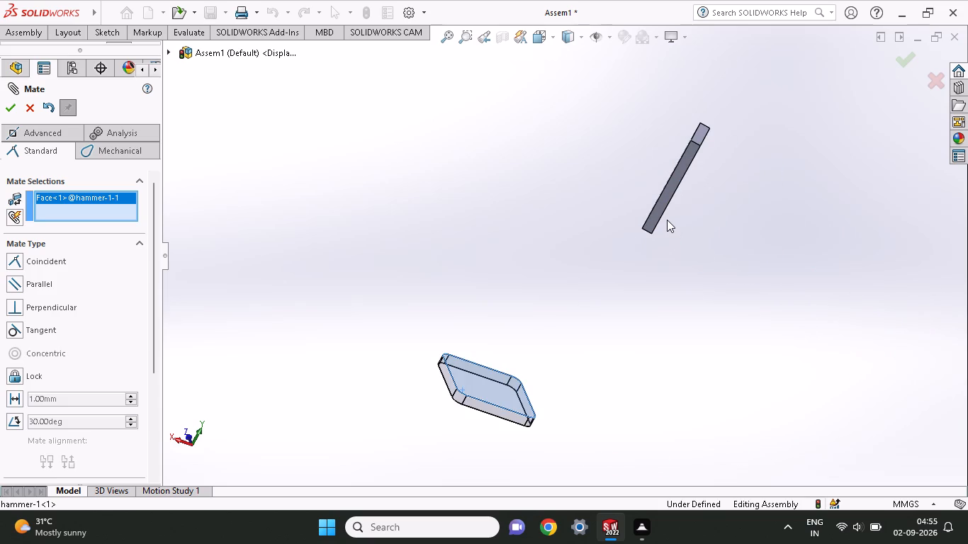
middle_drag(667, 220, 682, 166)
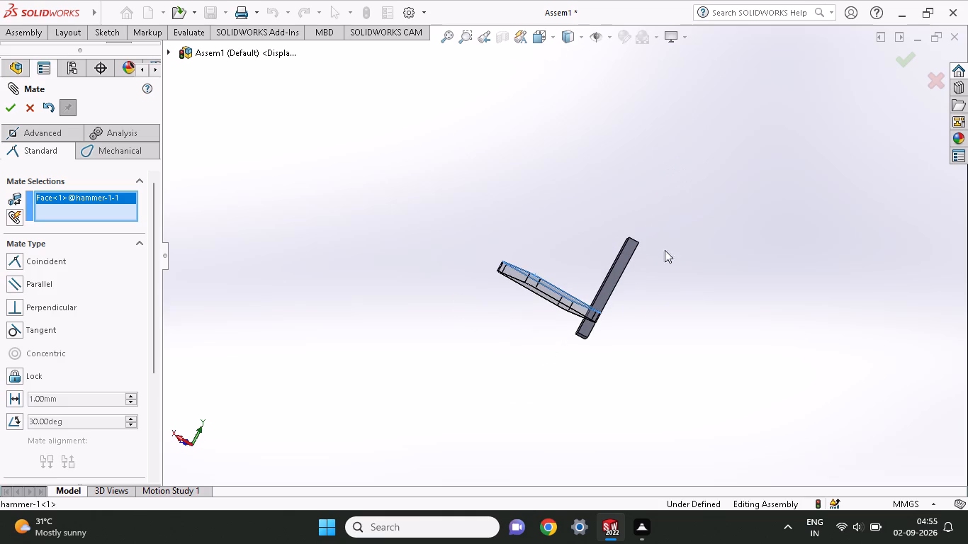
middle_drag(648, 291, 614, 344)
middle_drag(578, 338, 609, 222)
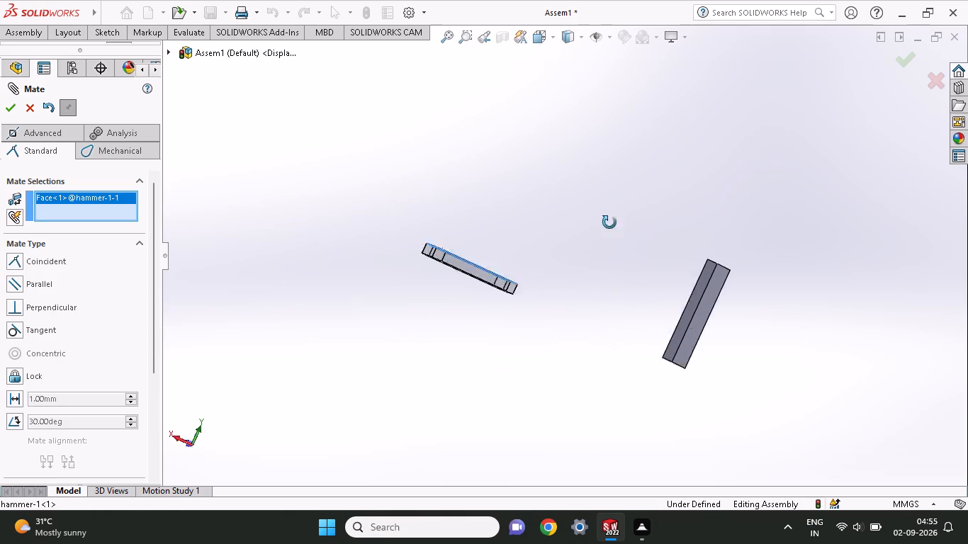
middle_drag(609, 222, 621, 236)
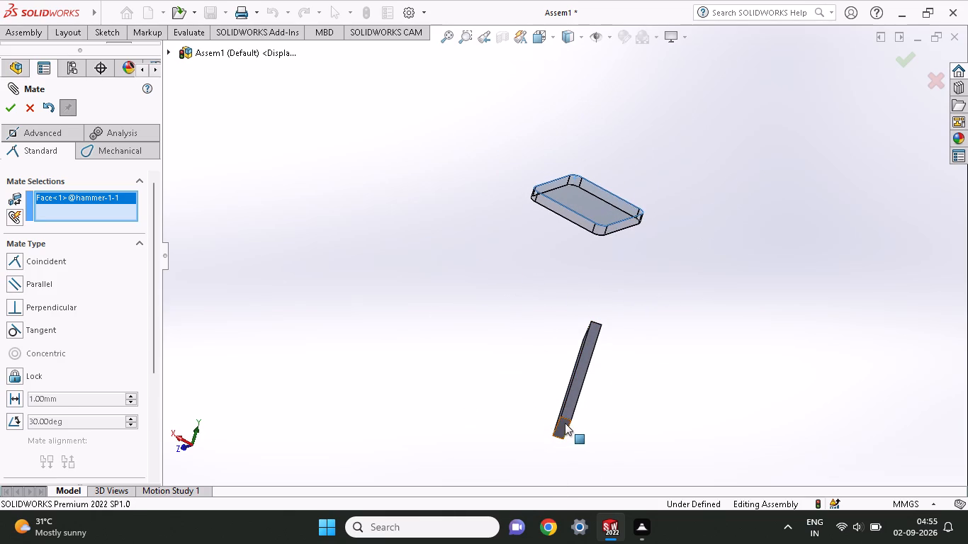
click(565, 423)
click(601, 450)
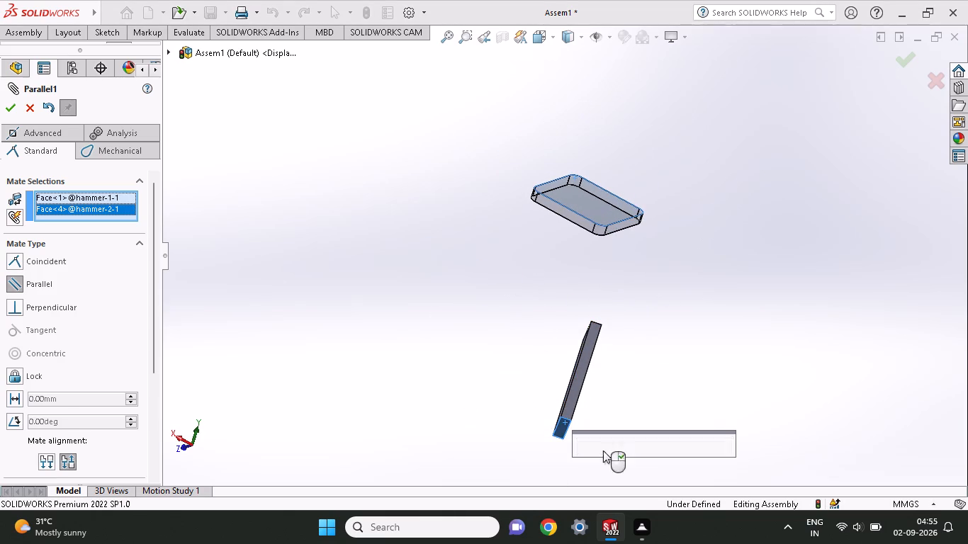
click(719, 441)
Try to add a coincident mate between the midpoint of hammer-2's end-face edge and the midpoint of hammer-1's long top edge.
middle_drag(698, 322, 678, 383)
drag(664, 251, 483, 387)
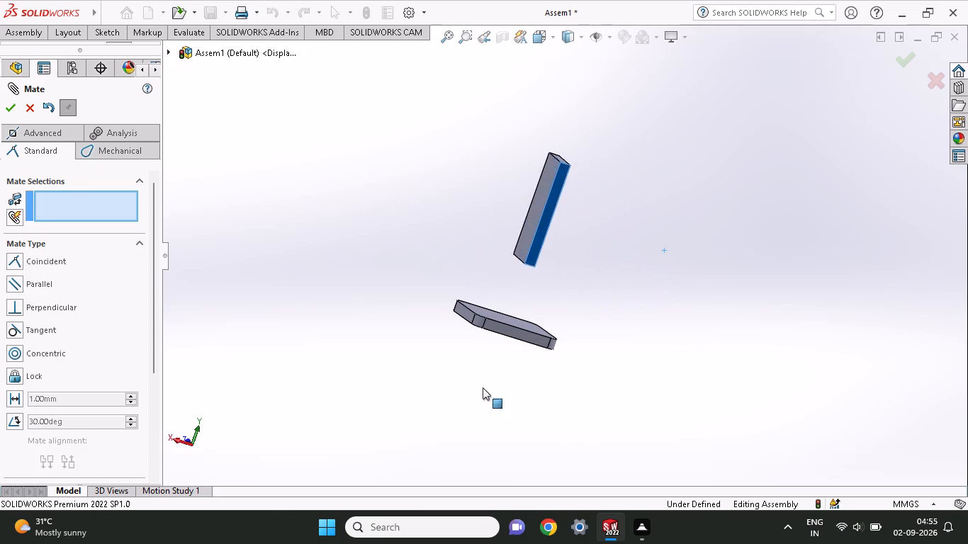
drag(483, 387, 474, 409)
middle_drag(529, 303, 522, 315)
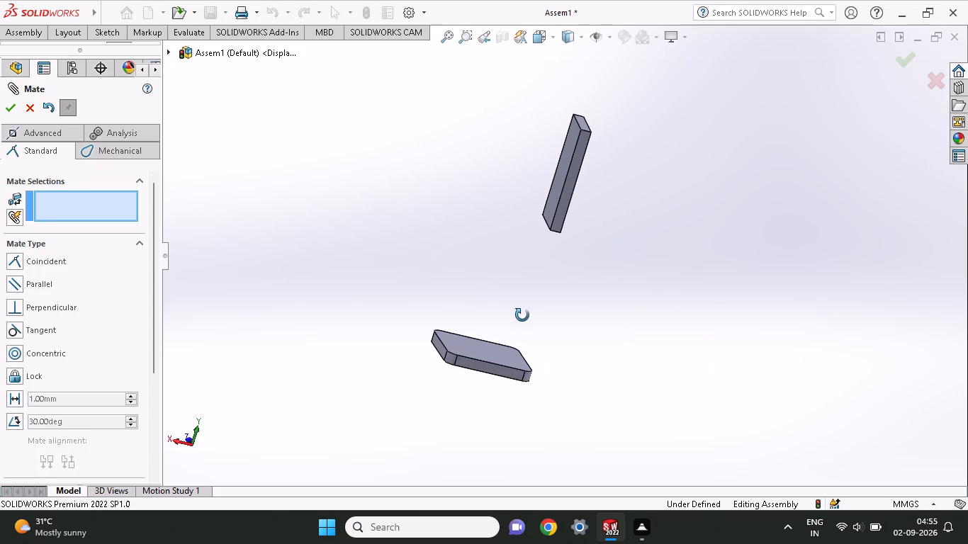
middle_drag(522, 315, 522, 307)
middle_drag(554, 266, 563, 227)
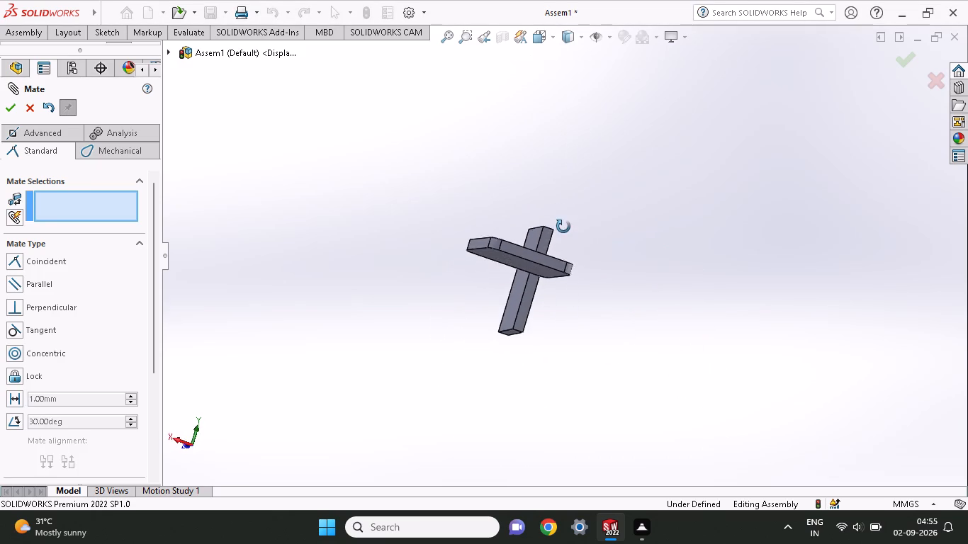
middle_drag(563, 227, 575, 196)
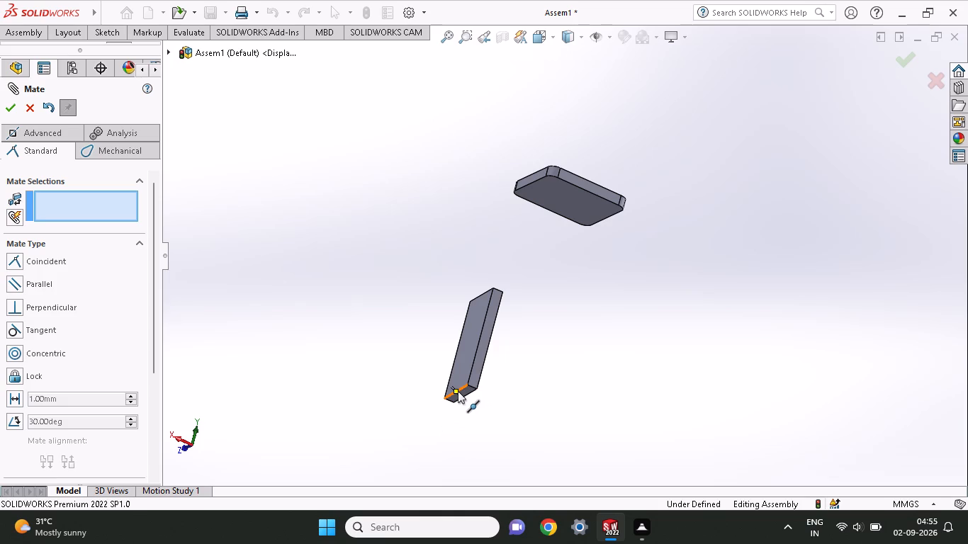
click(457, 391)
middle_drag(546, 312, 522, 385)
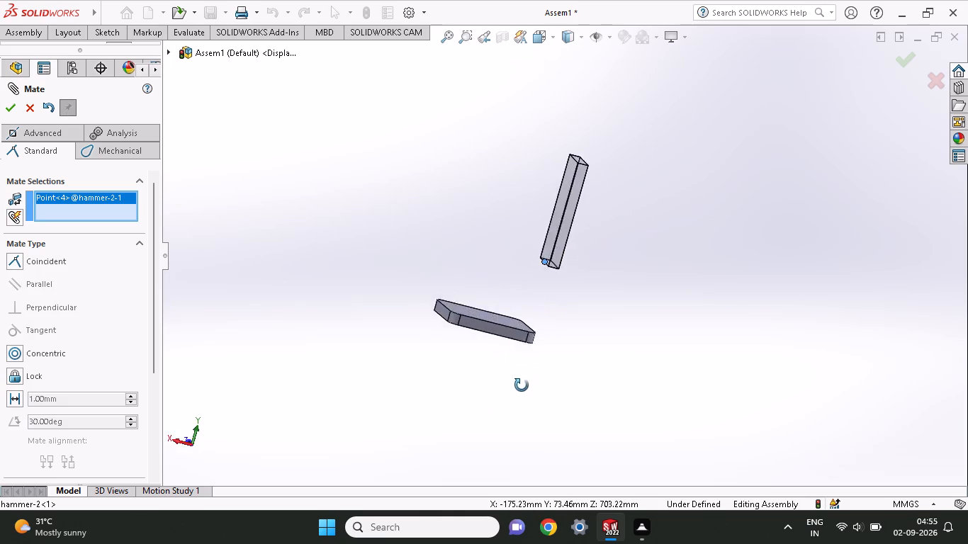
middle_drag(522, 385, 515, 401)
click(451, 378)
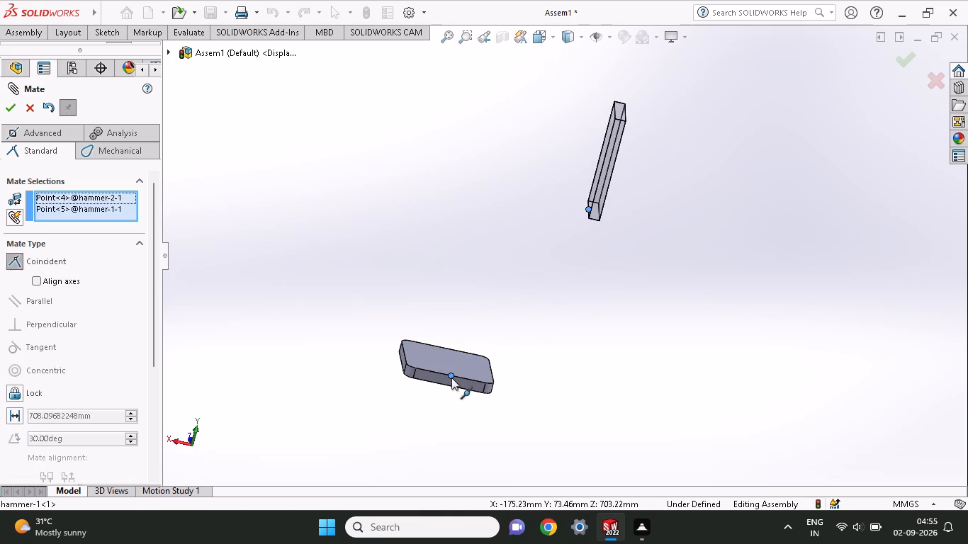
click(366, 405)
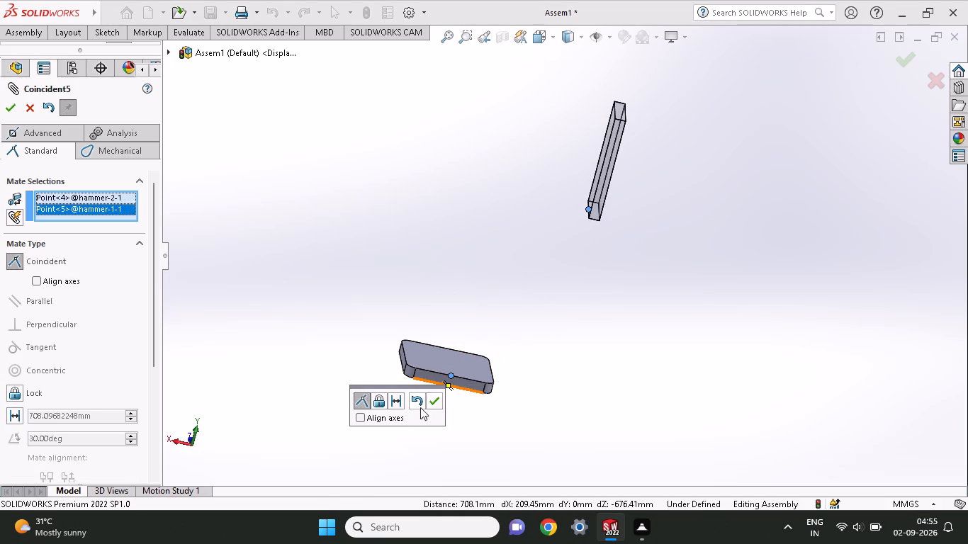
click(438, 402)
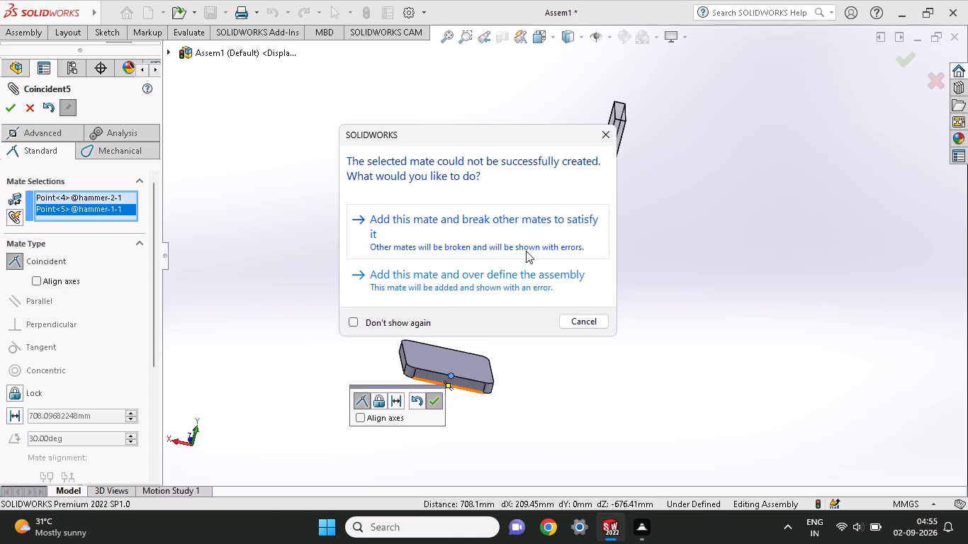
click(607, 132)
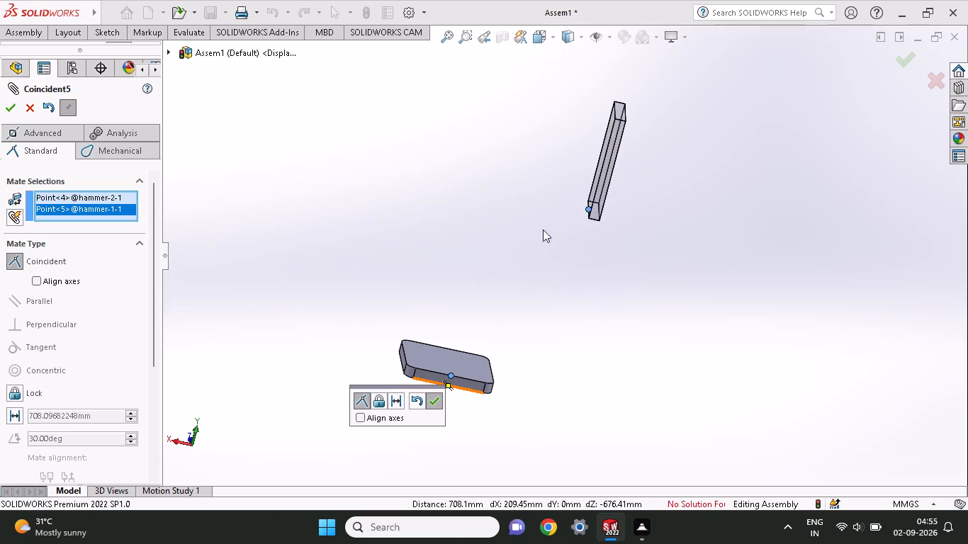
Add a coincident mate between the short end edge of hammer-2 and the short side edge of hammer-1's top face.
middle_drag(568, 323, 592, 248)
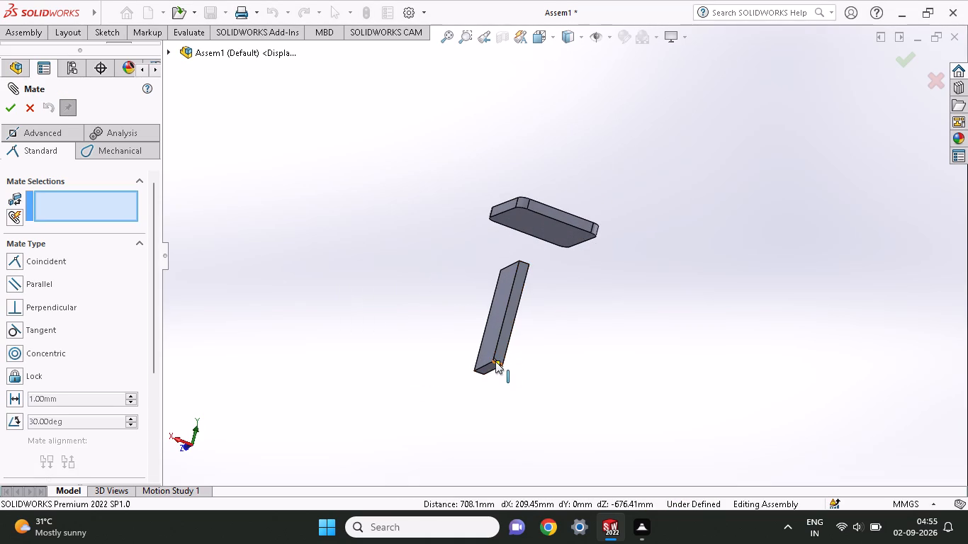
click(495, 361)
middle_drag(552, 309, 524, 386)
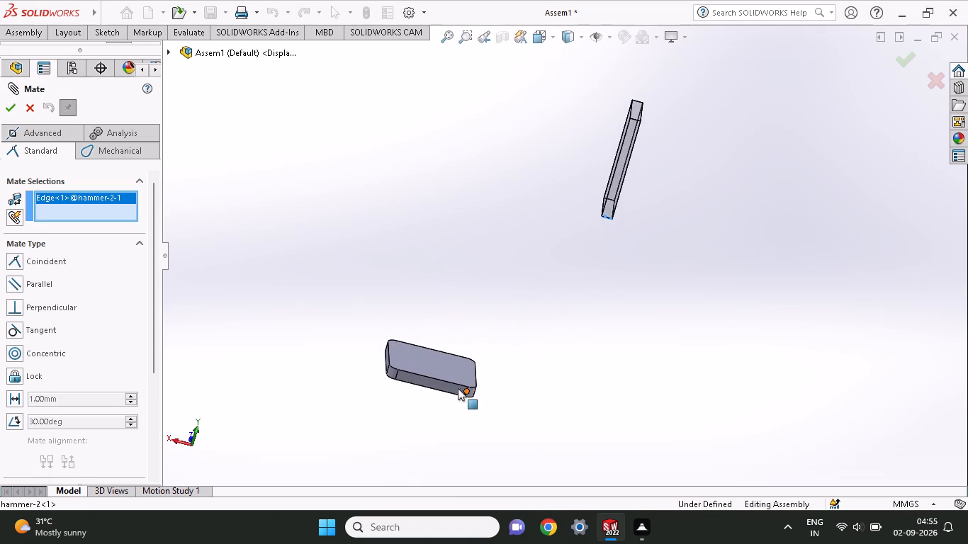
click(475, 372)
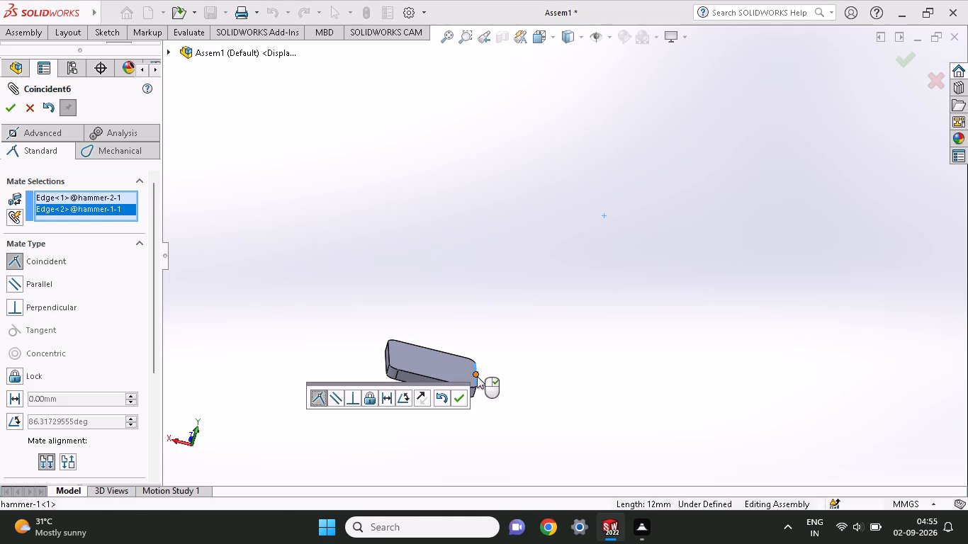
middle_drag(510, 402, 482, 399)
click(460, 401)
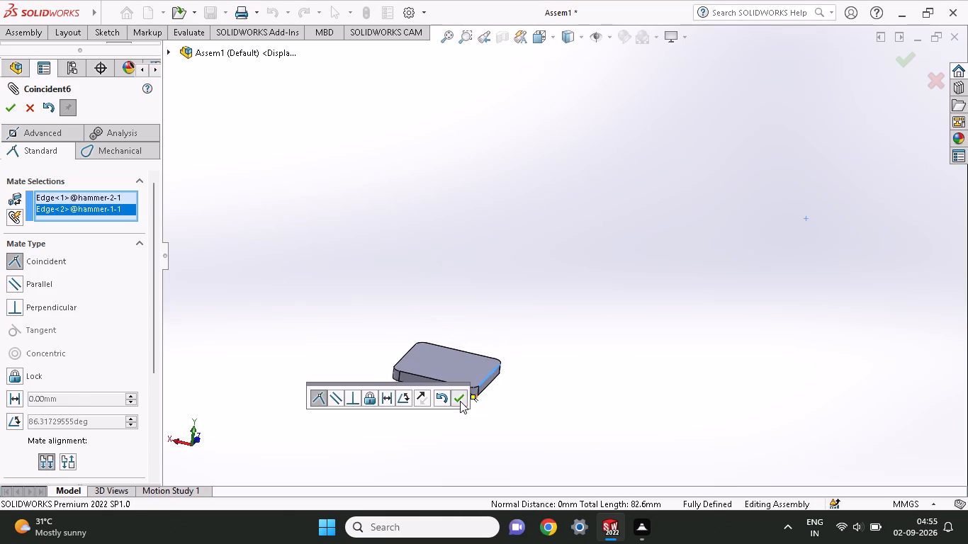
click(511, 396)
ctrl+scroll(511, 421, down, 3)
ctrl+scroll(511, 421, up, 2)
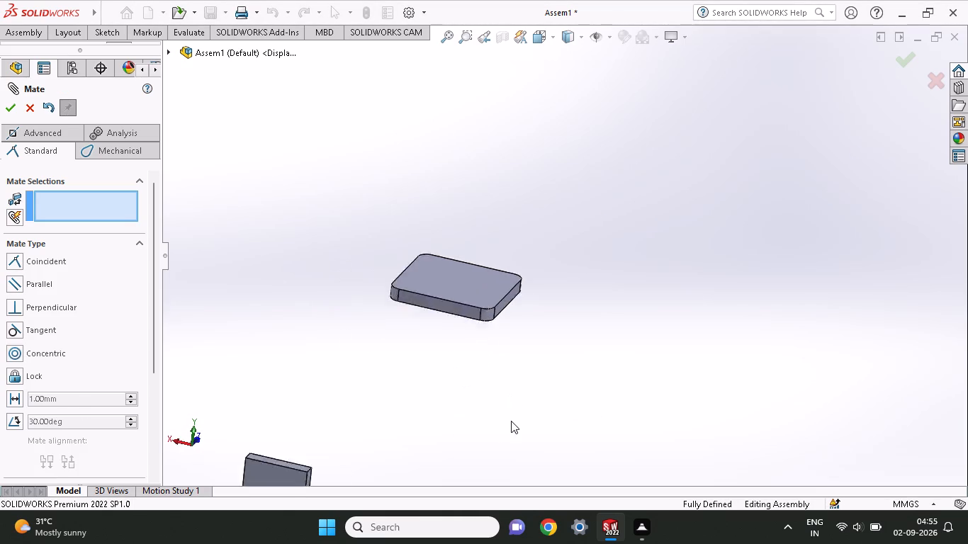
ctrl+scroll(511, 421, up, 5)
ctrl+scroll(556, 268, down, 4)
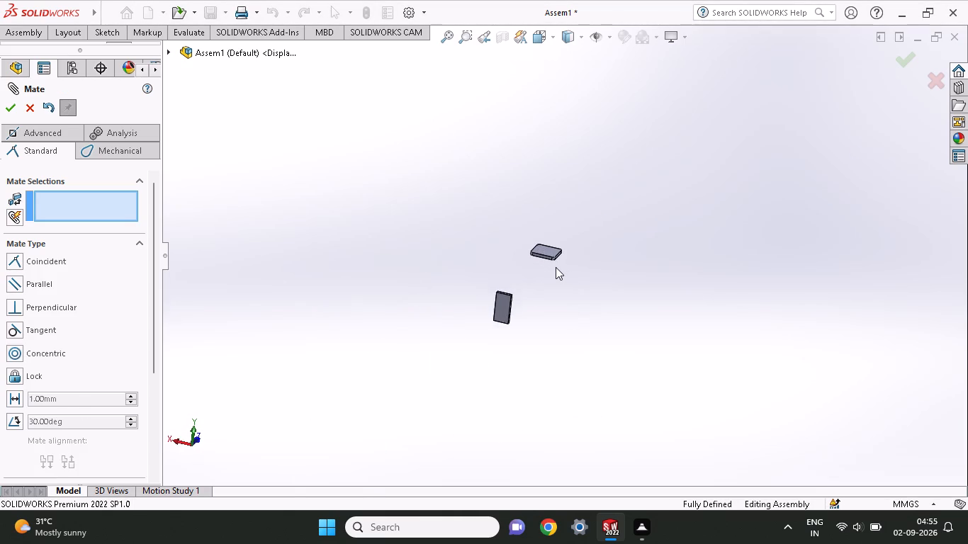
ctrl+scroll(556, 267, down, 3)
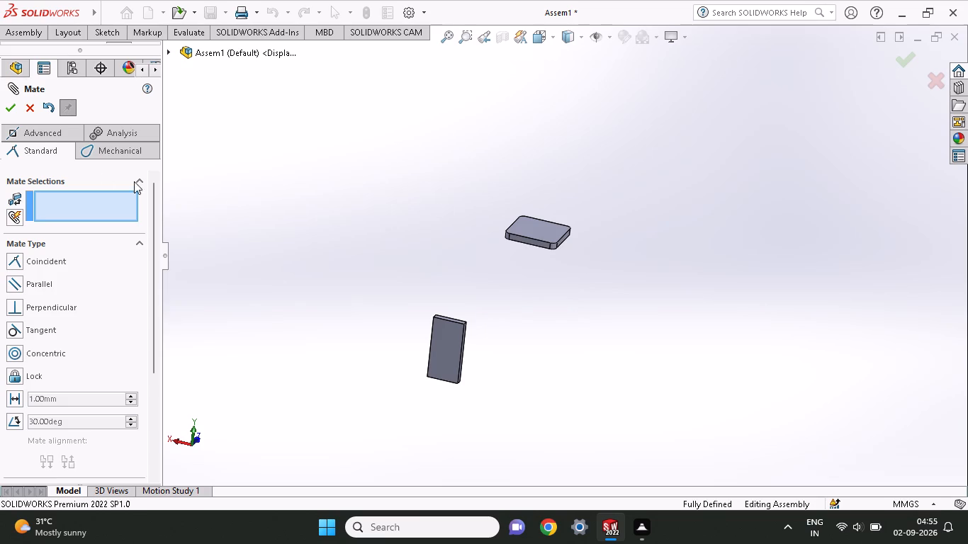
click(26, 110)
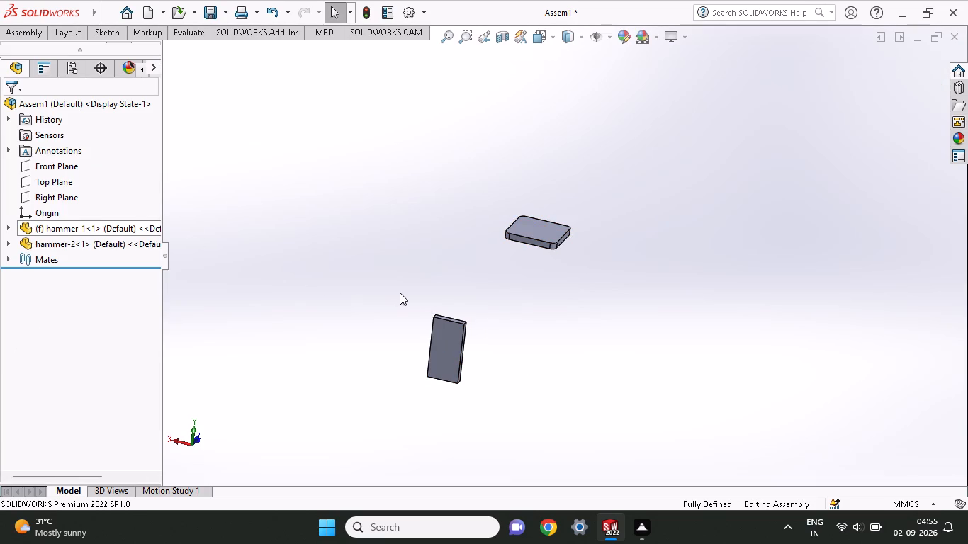
Delete the hammer-2 component from the assembly.
drag(400, 293, 481, 440)
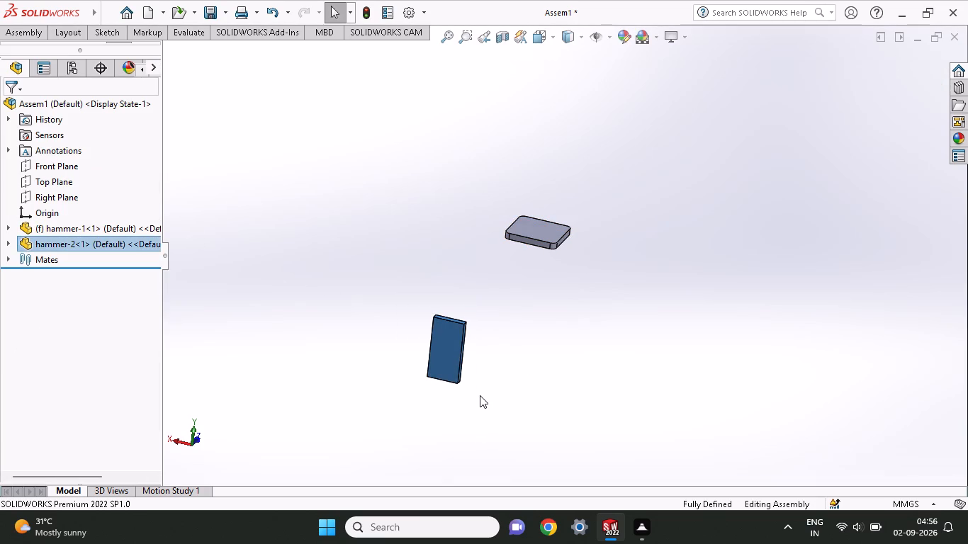
key(Delete)
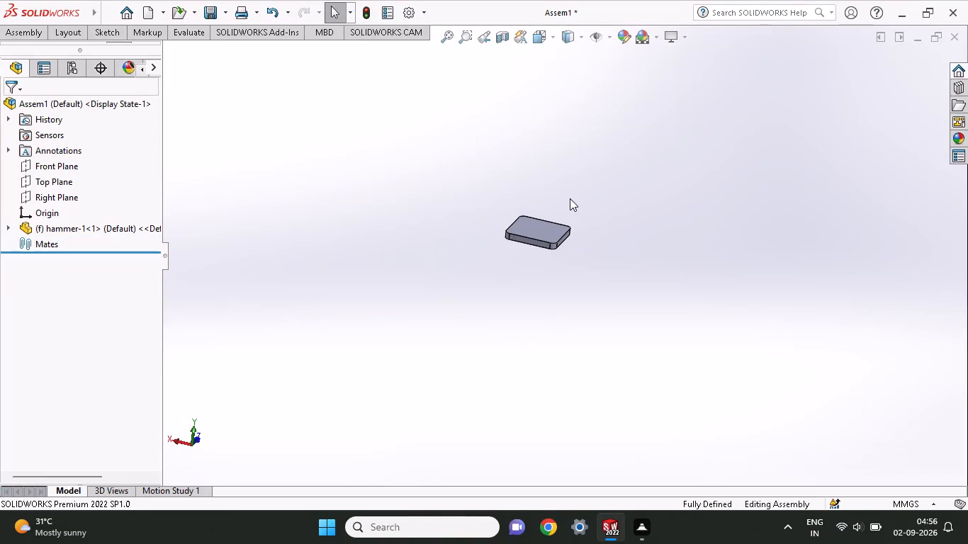
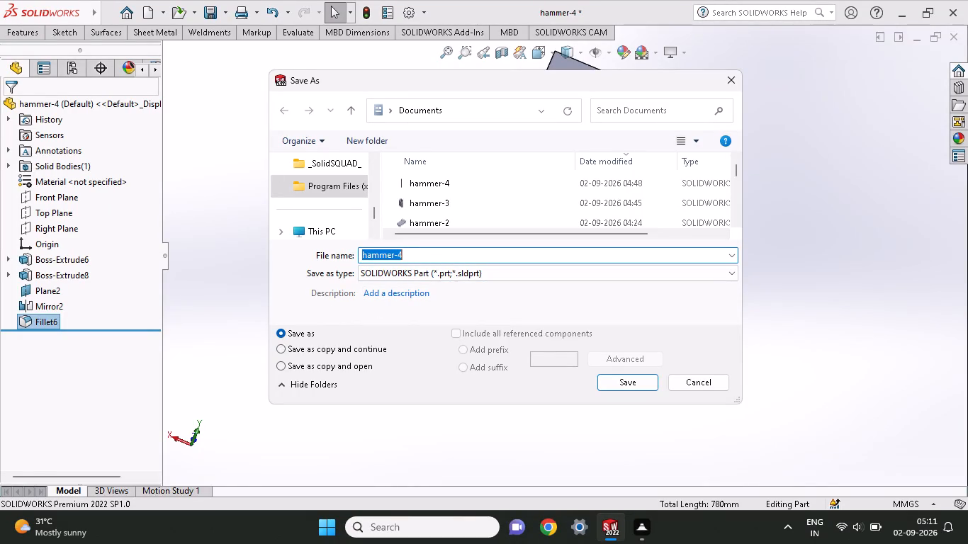
Save the part under the new name hammer-5 in the Documents folder.
click(407, 254)
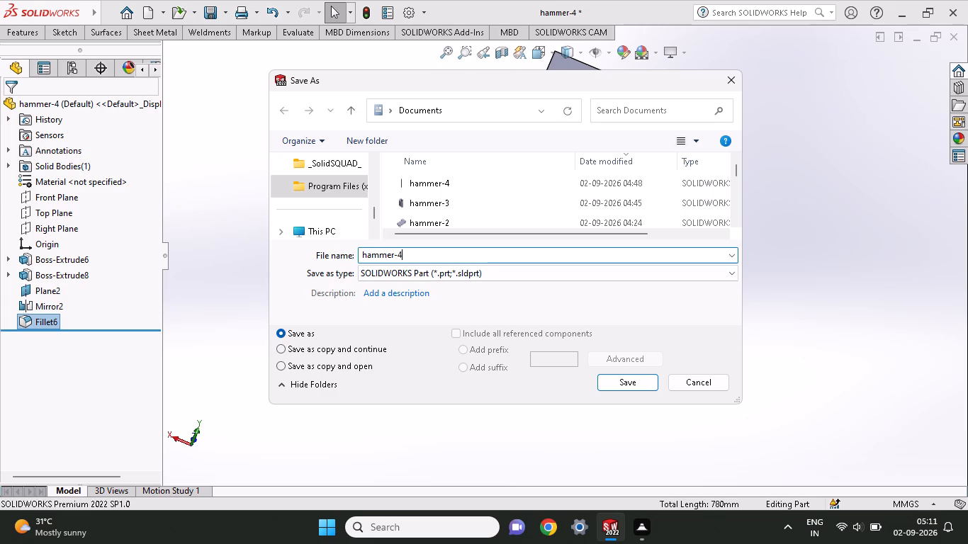
key(BackSpace)
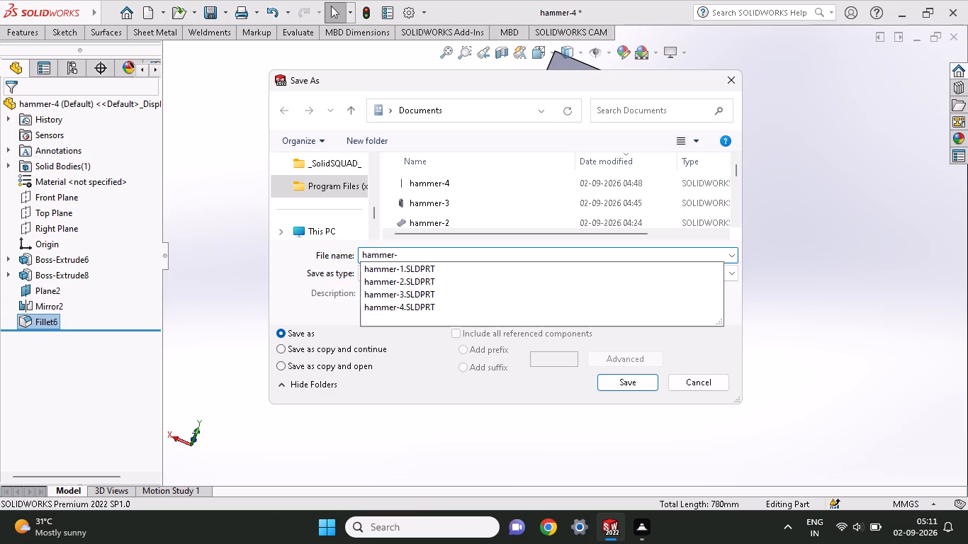
key(5)
click(621, 385)
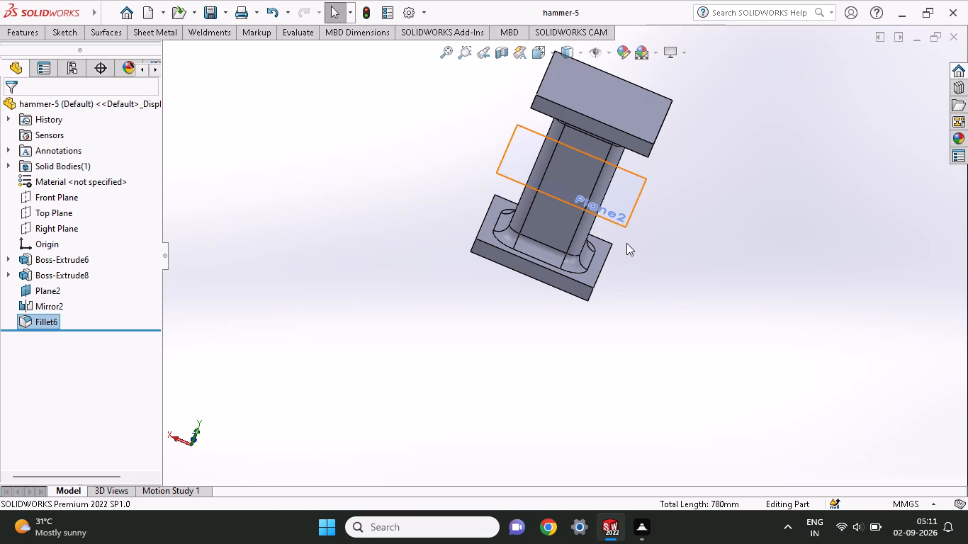
Fillet the eight short corner edges of the two end plates with a symmetric 10 mm radius.
middle_drag(626, 243, 647, 245)
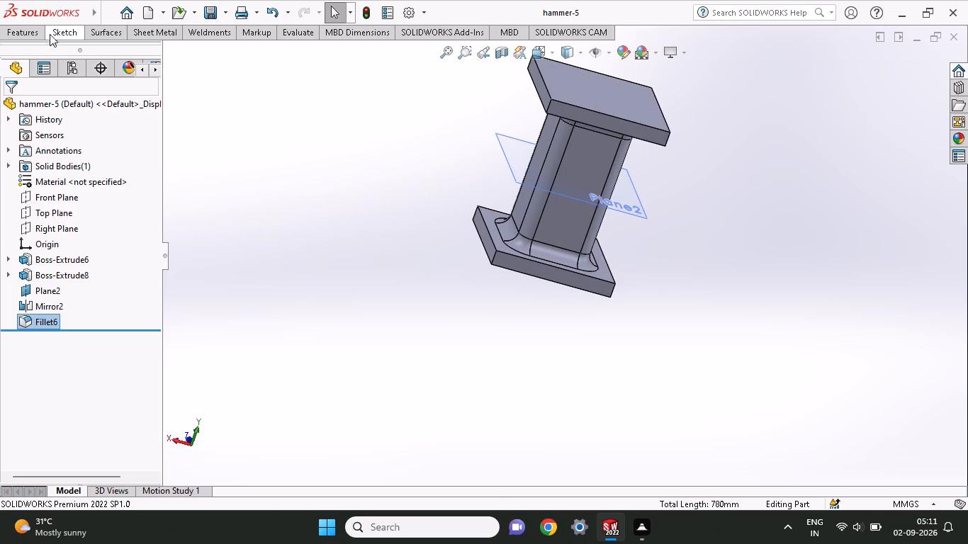
click(58, 28)
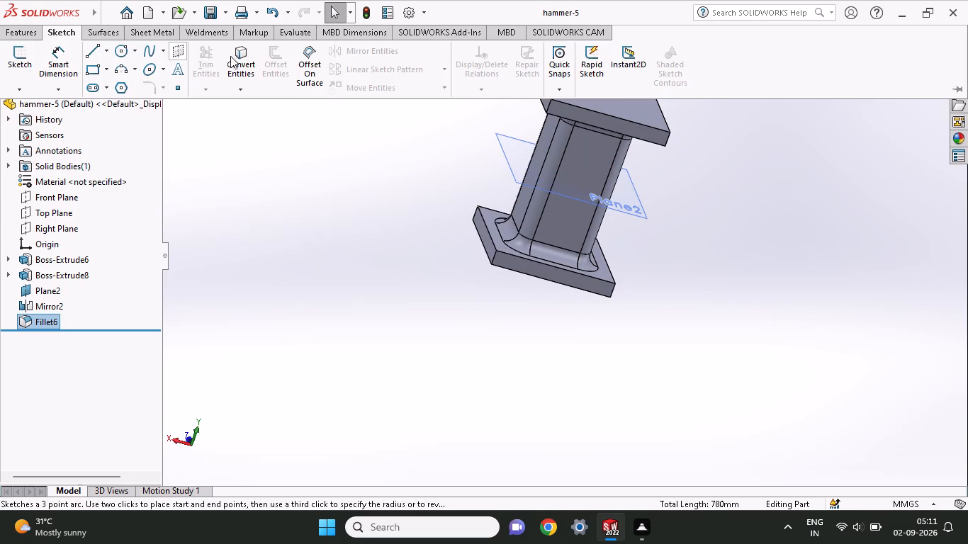
click(19, 25)
click(383, 69)
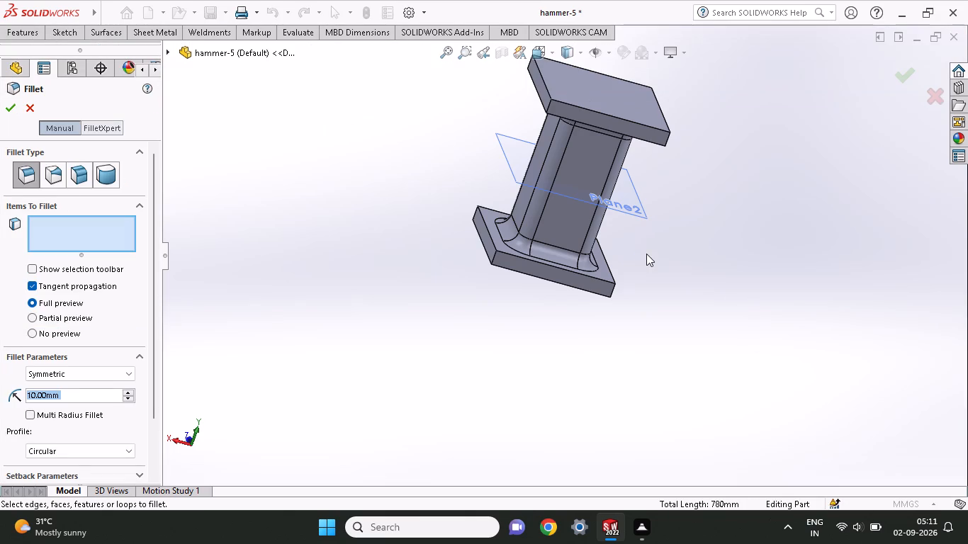
click(494, 256)
click(551, 109)
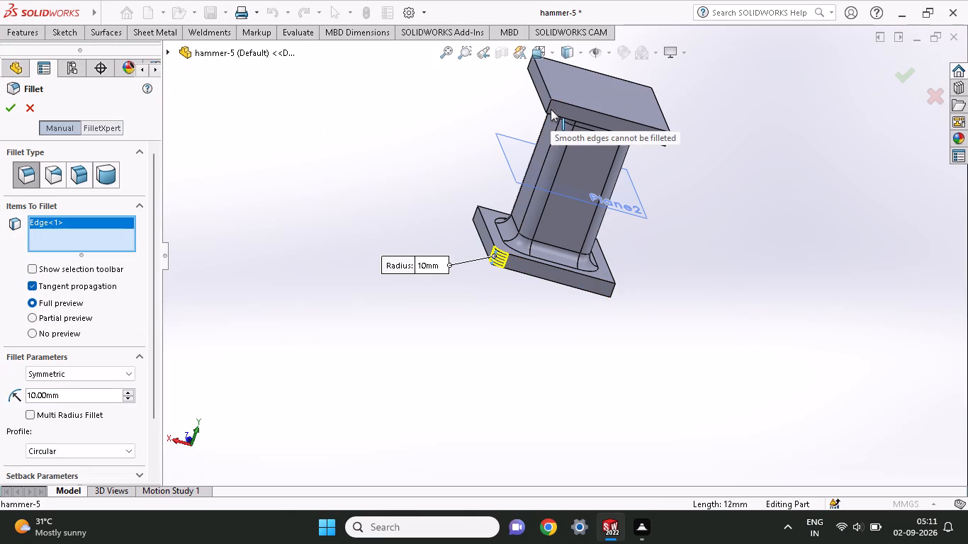
click(549, 105)
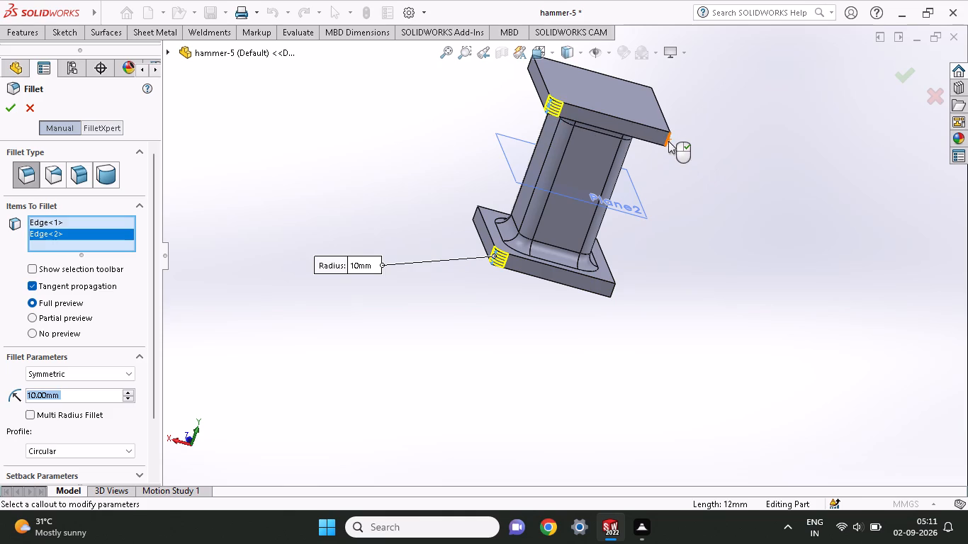
click(668, 141)
click(614, 293)
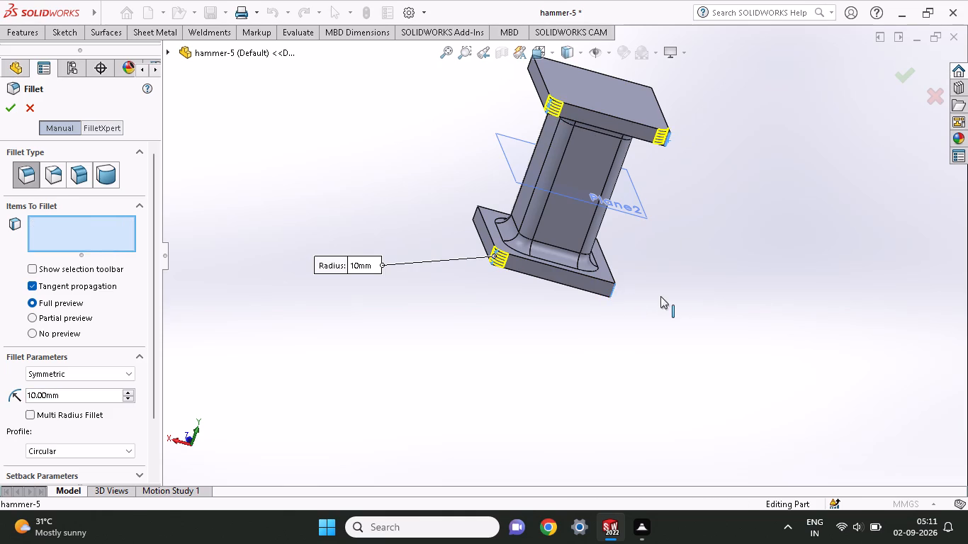
middle_drag(630, 300, 453, 454)
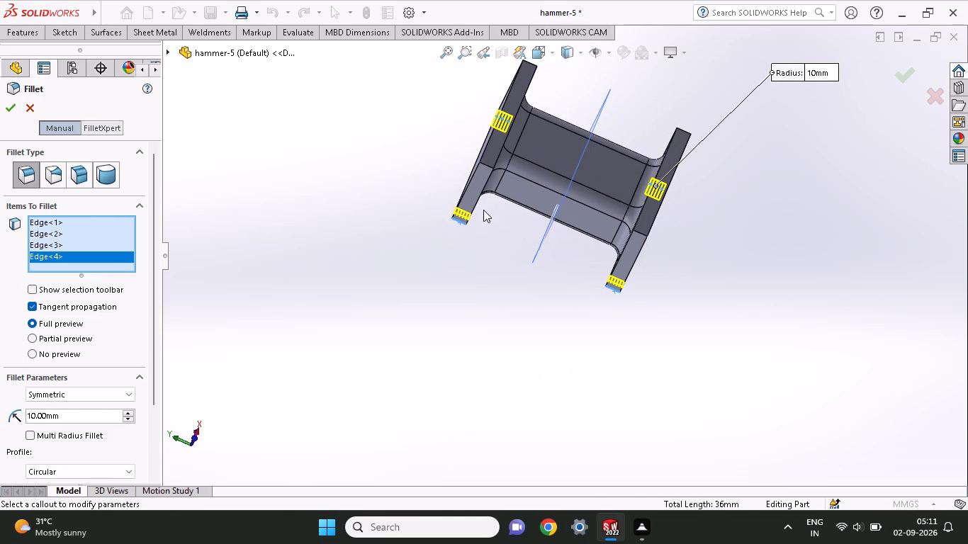
click(485, 165)
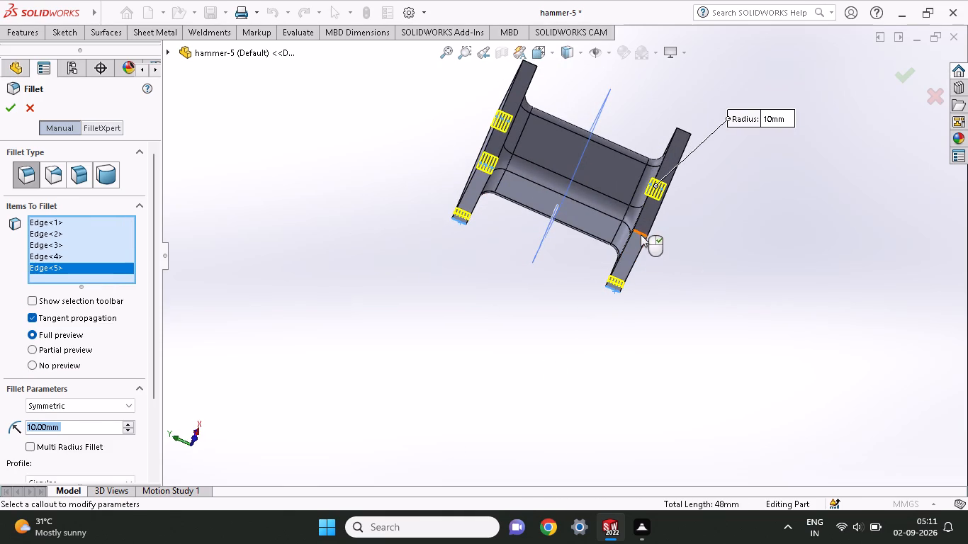
click(641, 234)
click(683, 131)
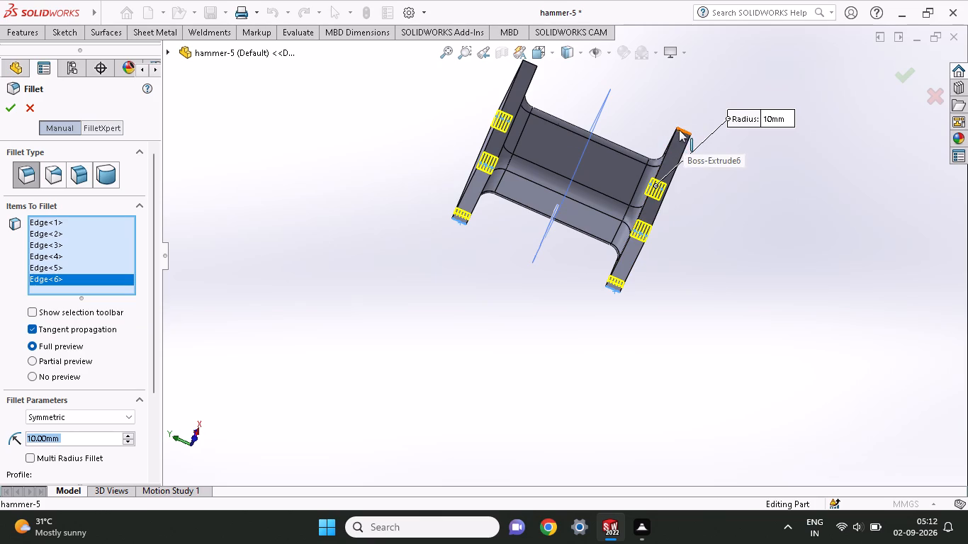
click(534, 64)
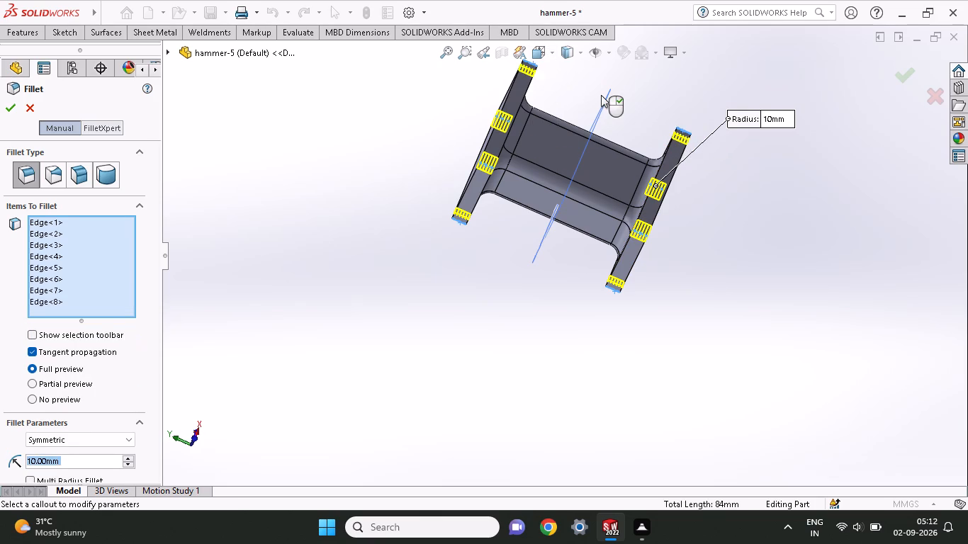
middle_drag(601, 95, 626, 368)
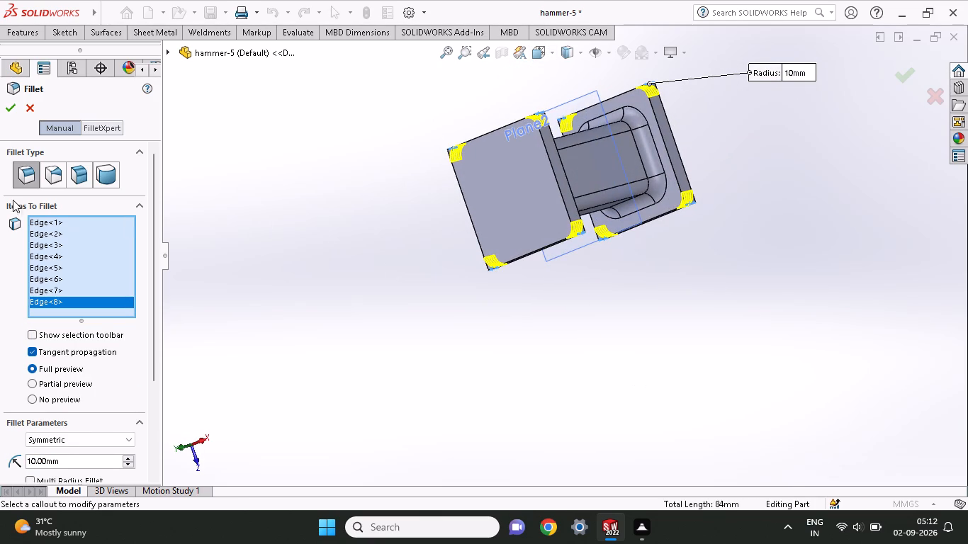
click(10, 108)
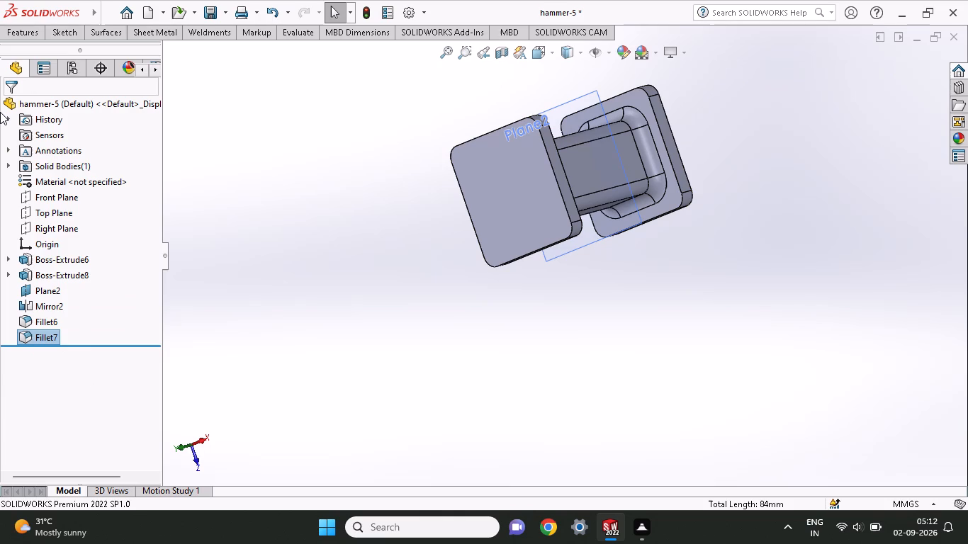
Save the filleted part under the name hammer-5, replacing the existing file.
middle_drag(470, 208, 655, 120)
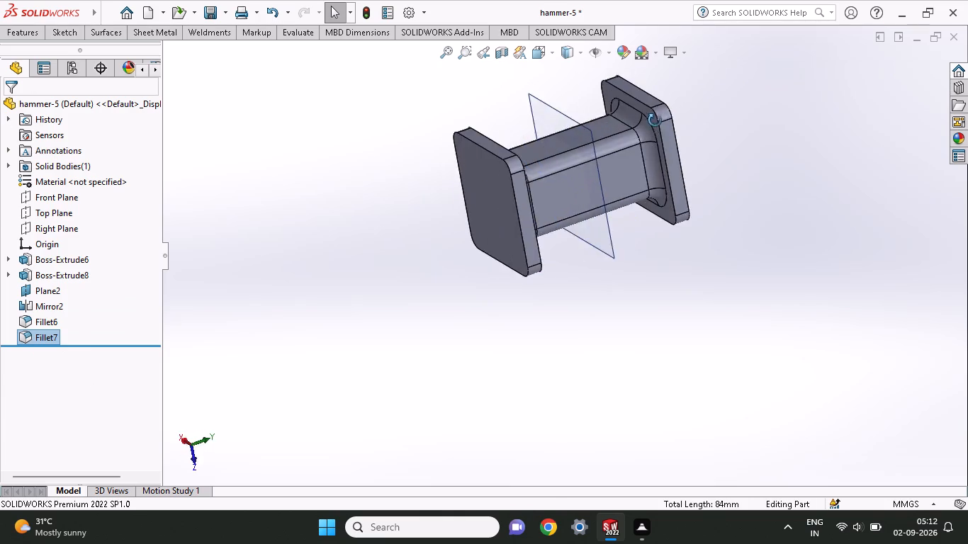
middle_drag(655, 120, 429, 418)
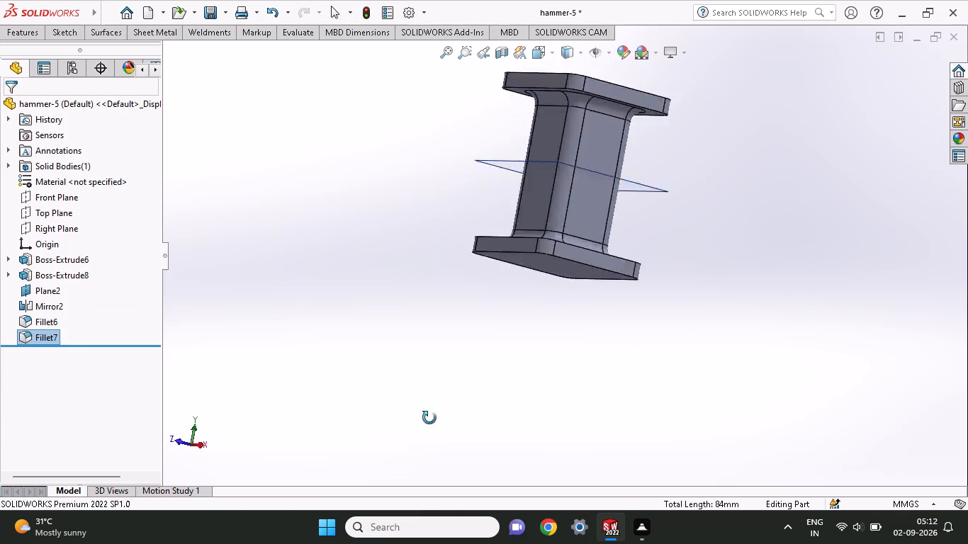
middle_drag(429, 418, 444, 359)
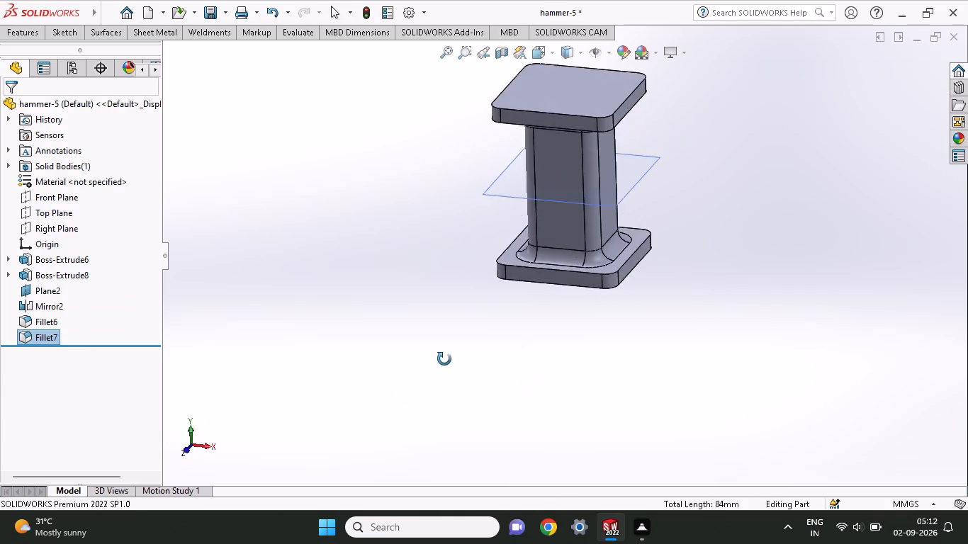
middle_drag(444, 359, 456, 345)
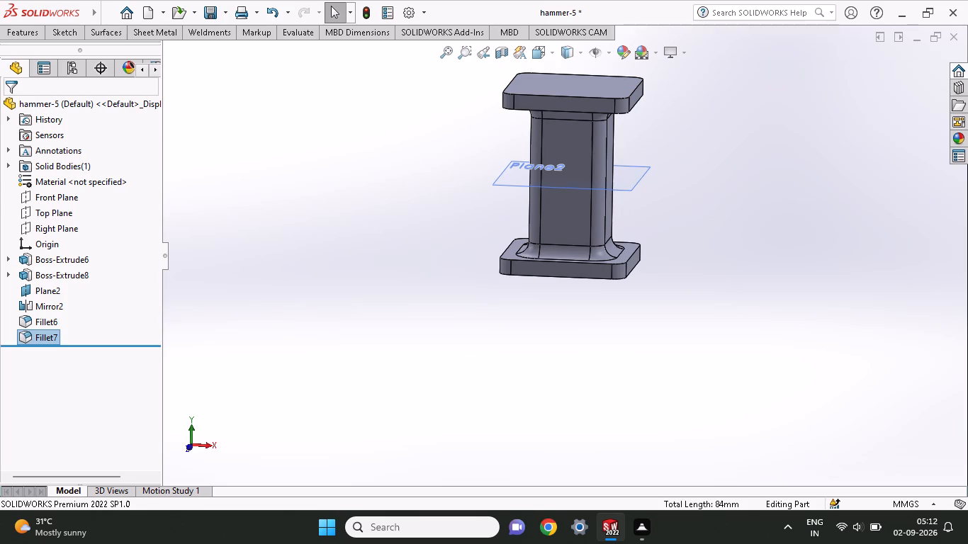
click(224, 15)
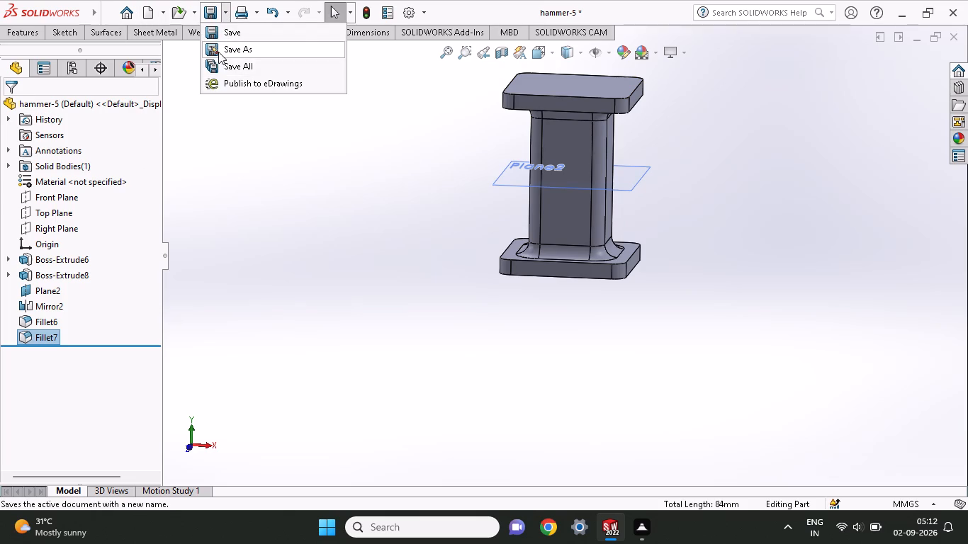
click(218, 52)
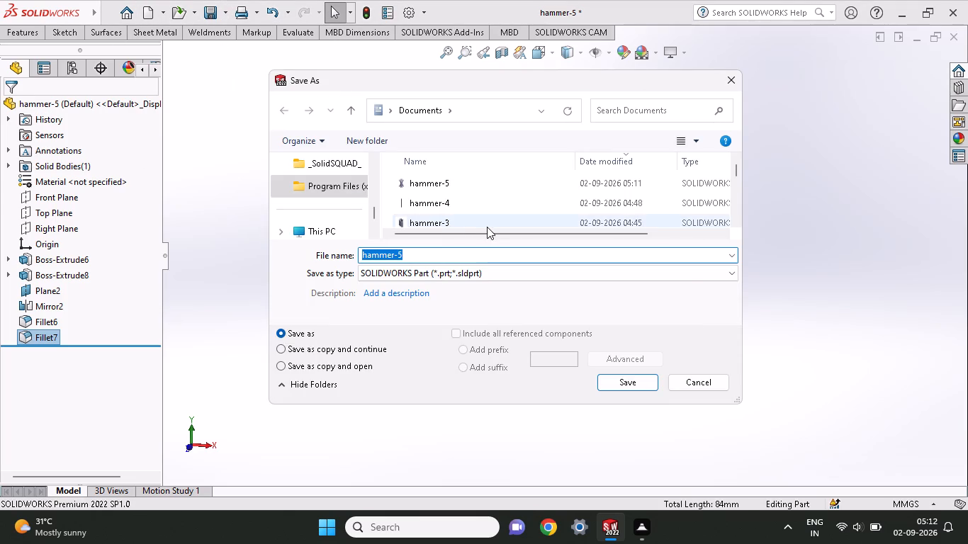
click(627, 377)
click(522, 263)
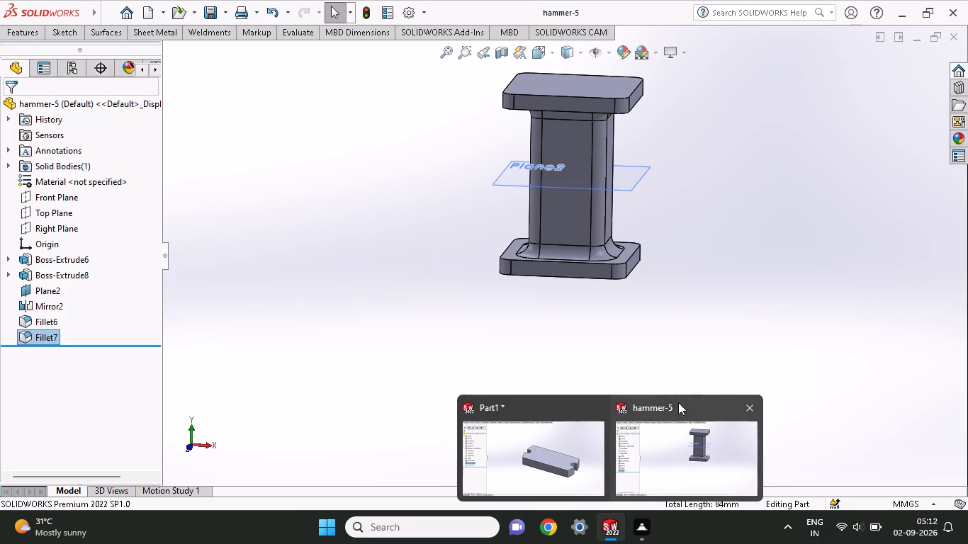
click(651, 336)
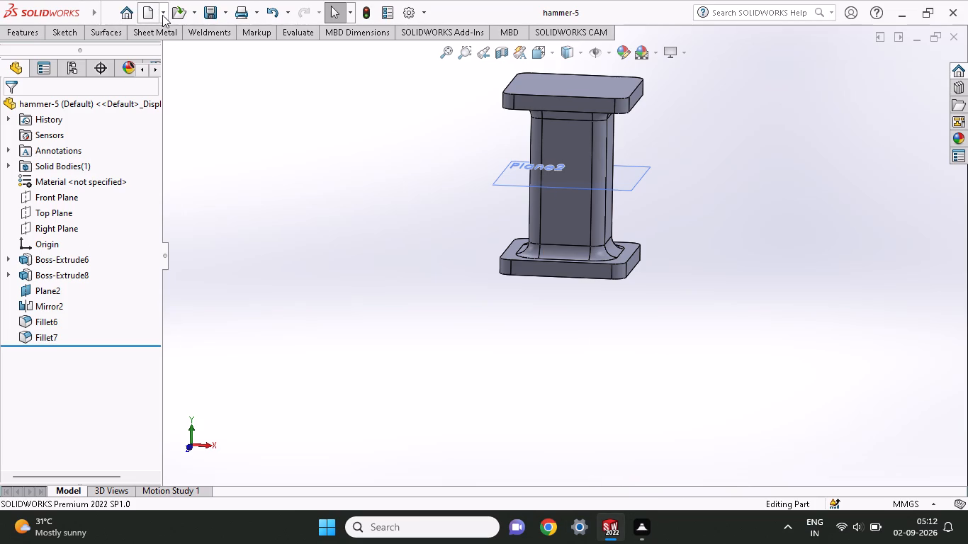
Create a new assembly from the open part and place hammer-5 from Documents as its first component.
click(162, 15)
click(183, 65)
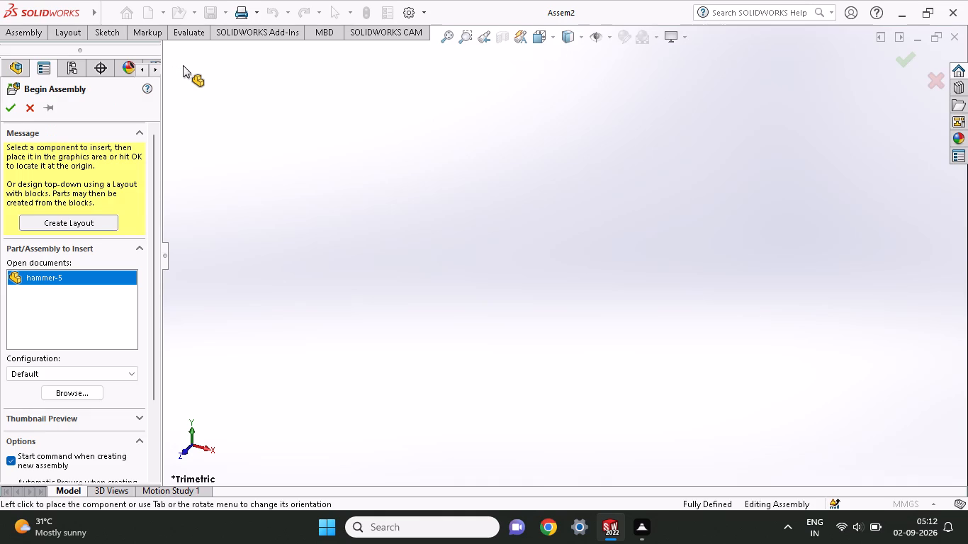
click(74, 395)
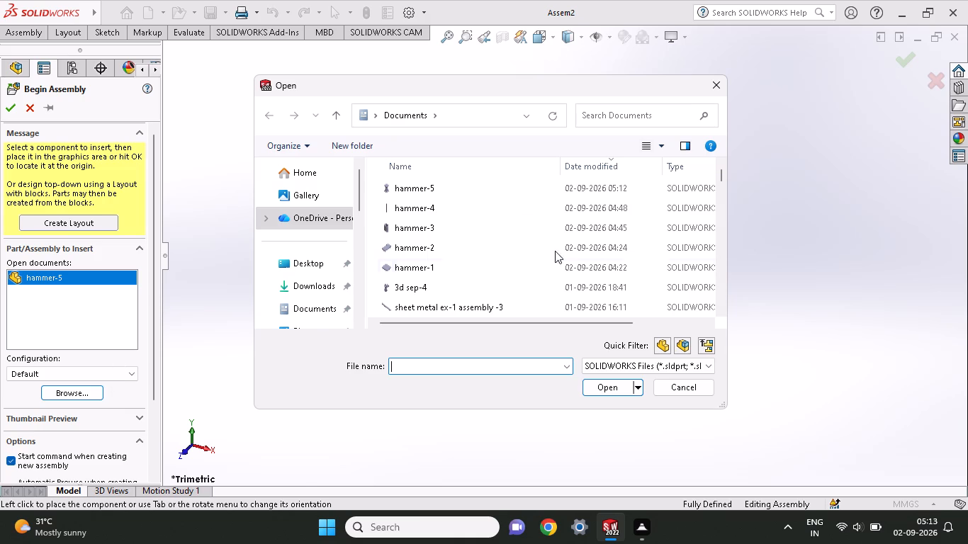
click(432, 192)
click(595, 391)
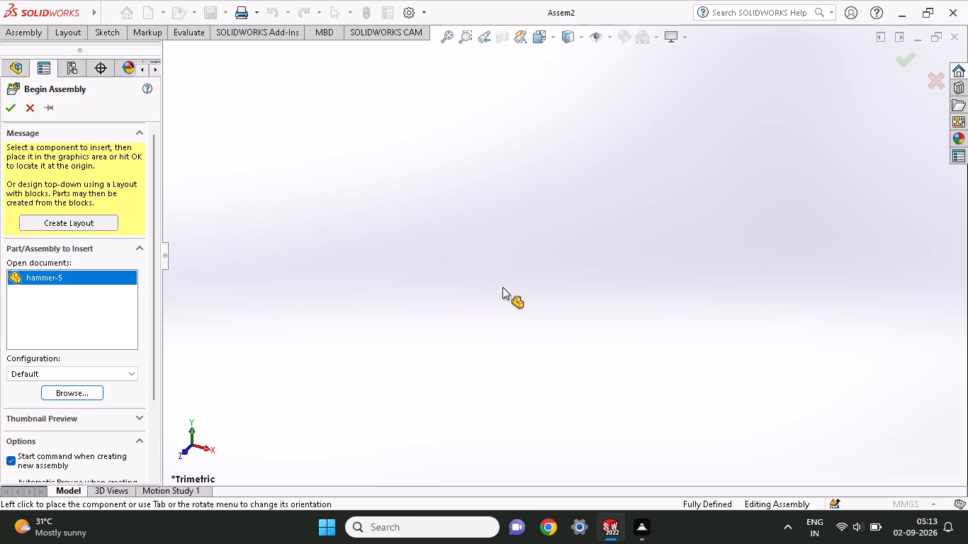
click(429, 229)
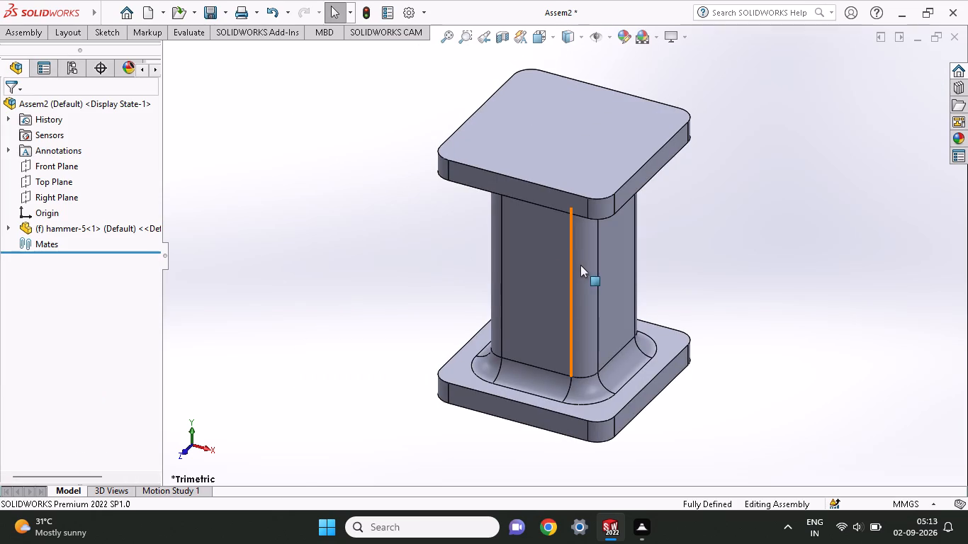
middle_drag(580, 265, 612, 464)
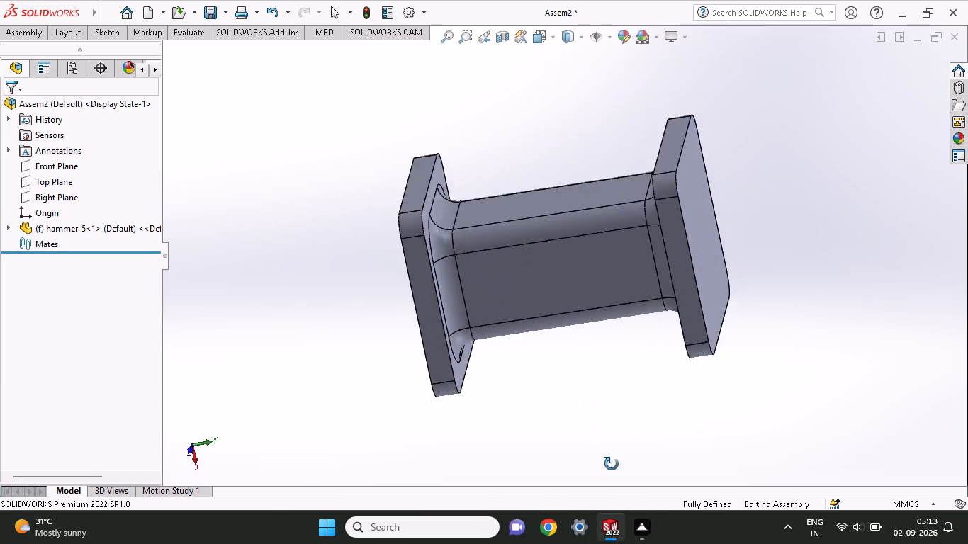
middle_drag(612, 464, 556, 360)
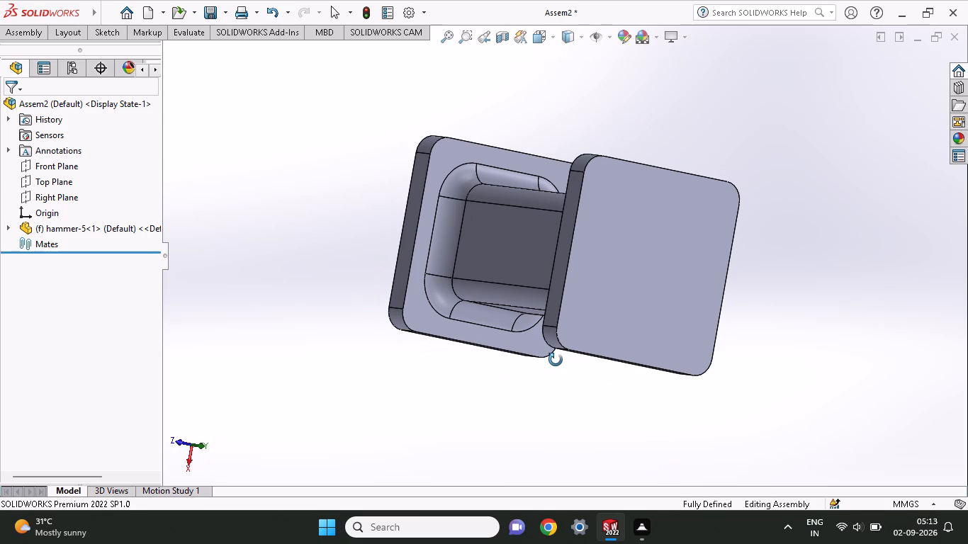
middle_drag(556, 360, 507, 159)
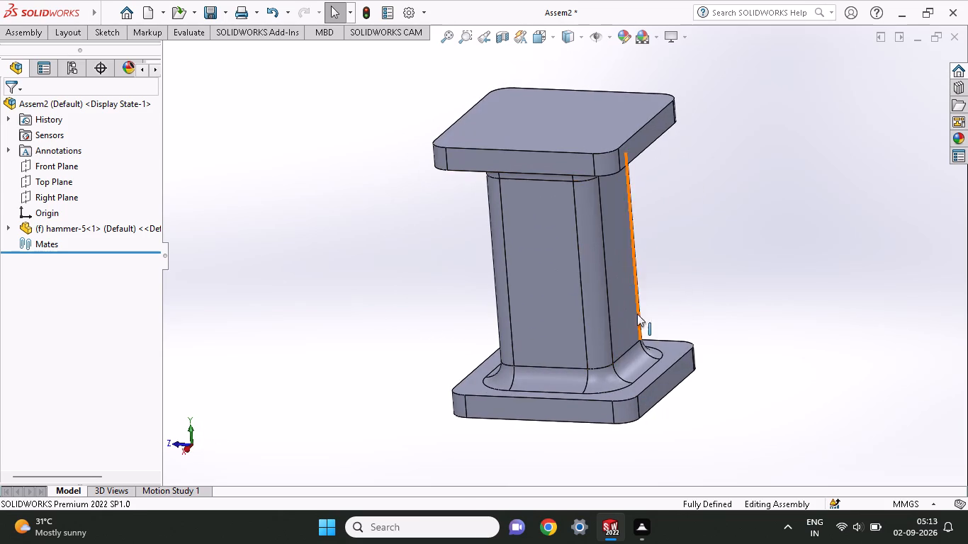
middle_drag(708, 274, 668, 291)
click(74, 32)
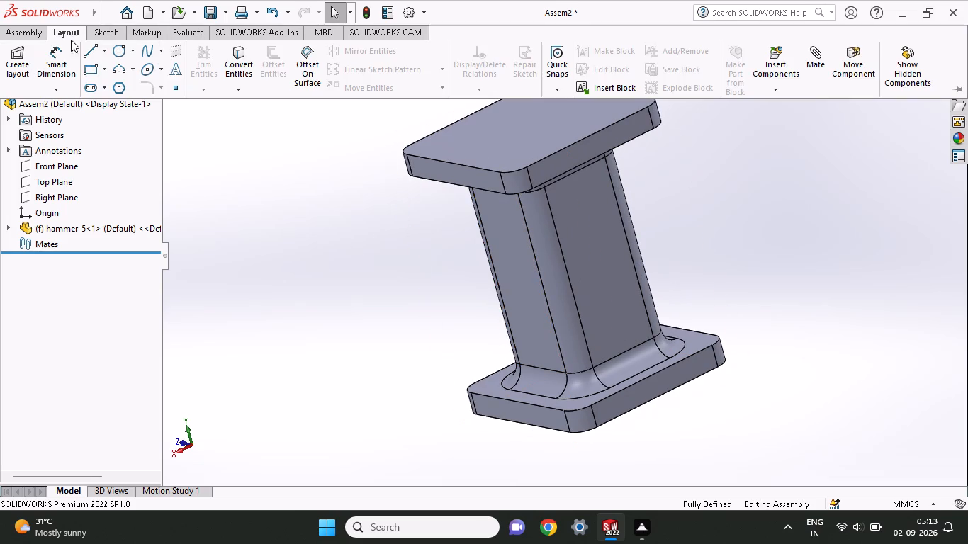
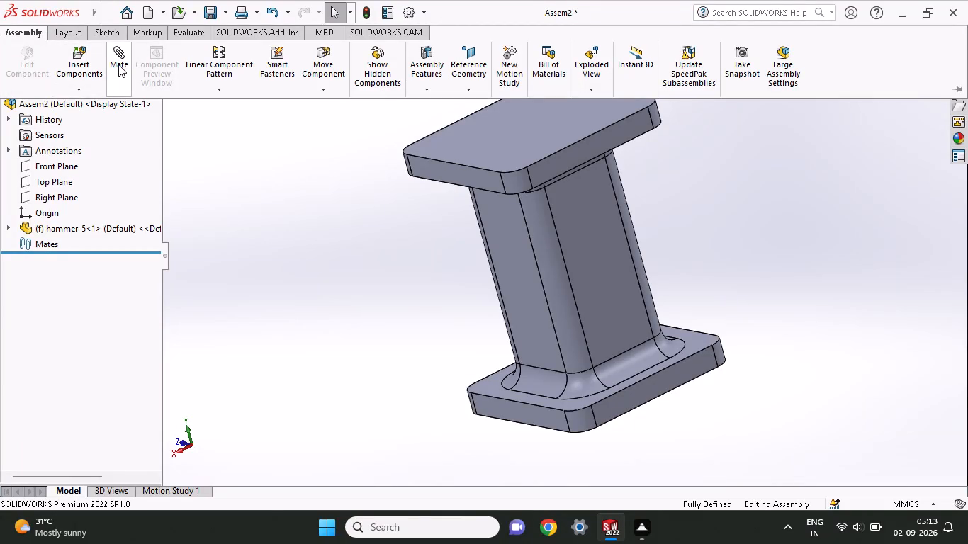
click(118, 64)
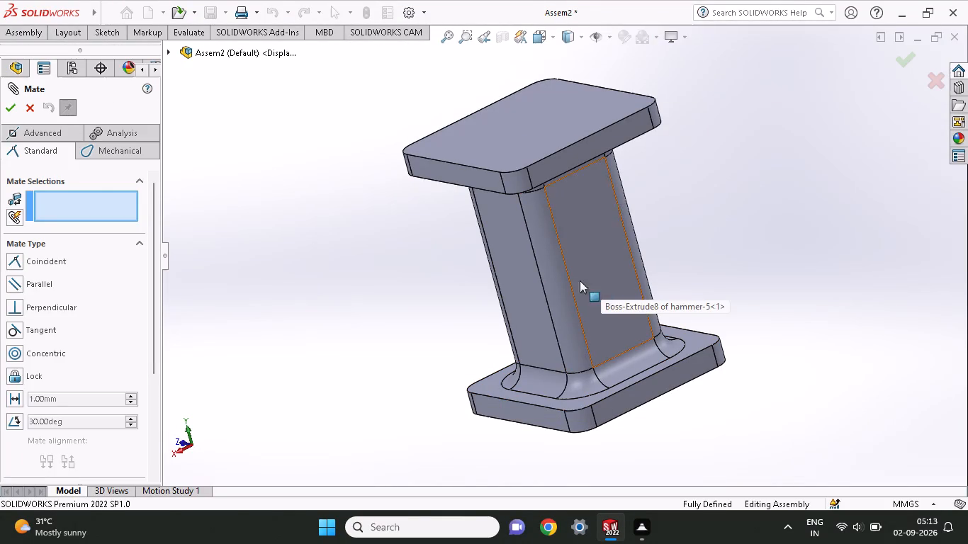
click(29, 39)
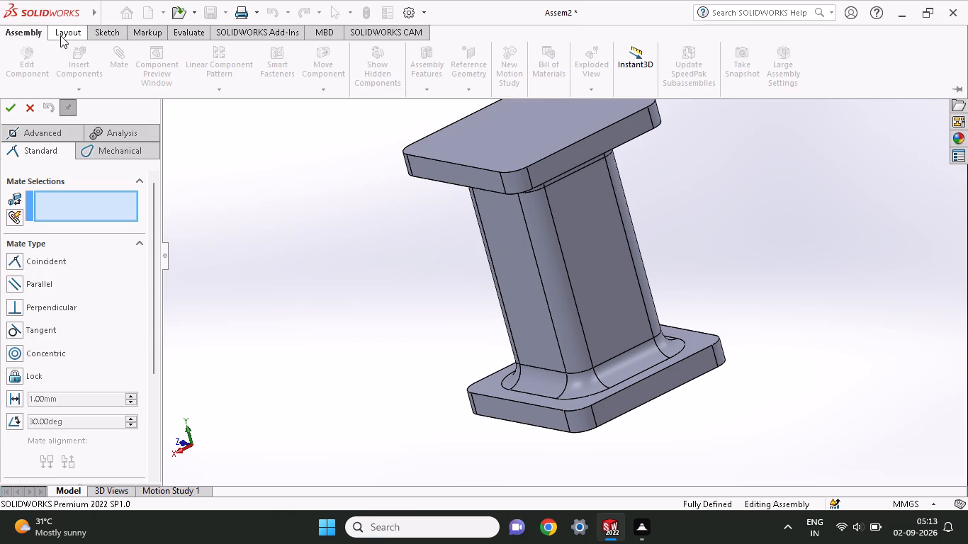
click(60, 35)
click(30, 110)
Insert the hammer-3 part from Documents and place it beside the hammer-5 body.
click(32, 28)
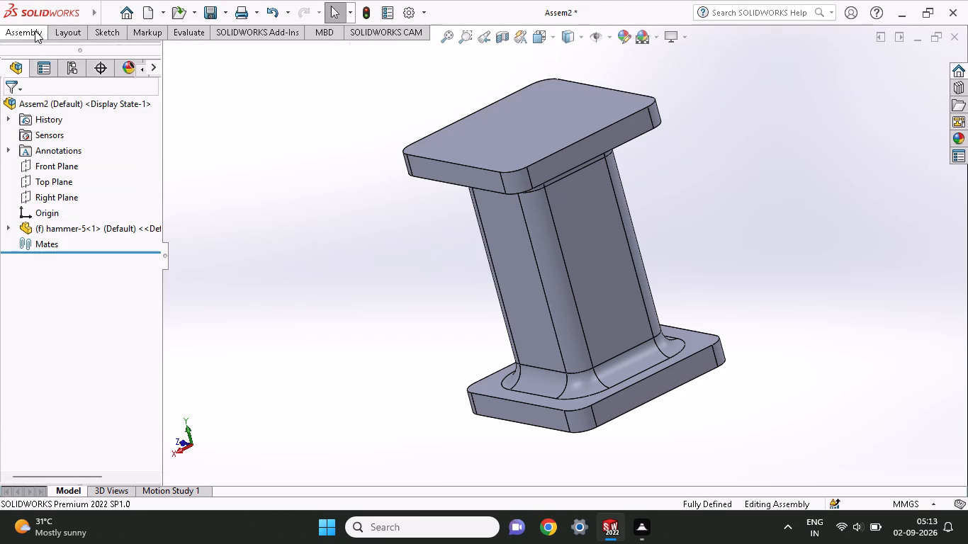
click(63, 55)
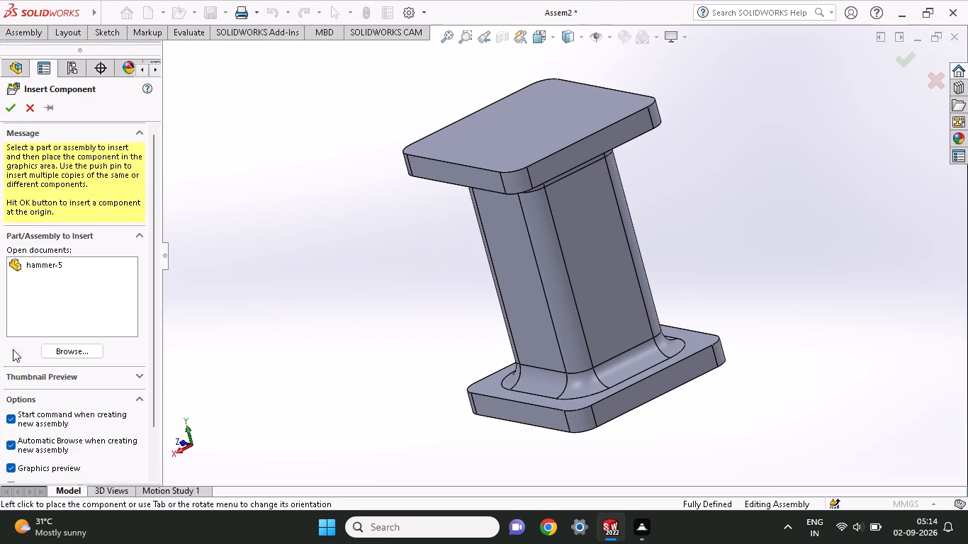
click(81, 349)
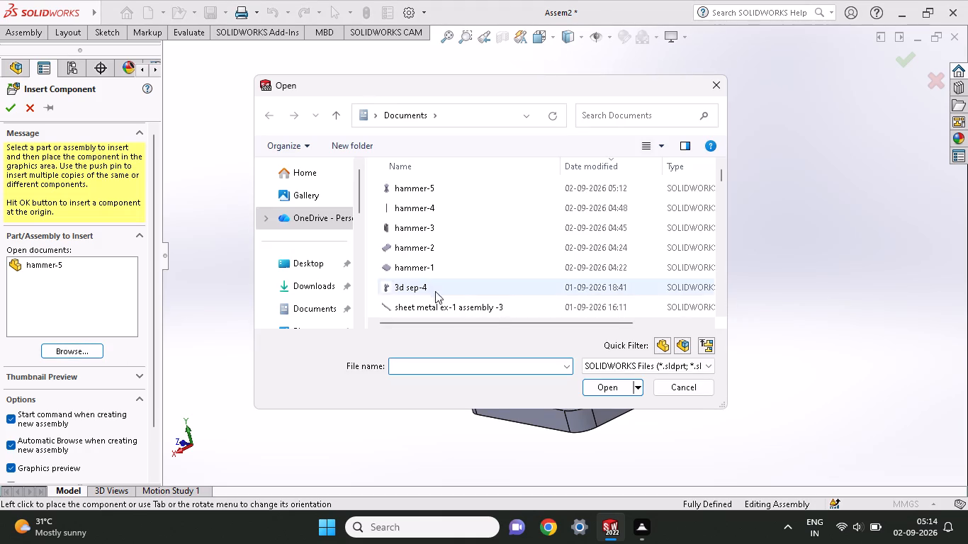
click(421, 231)
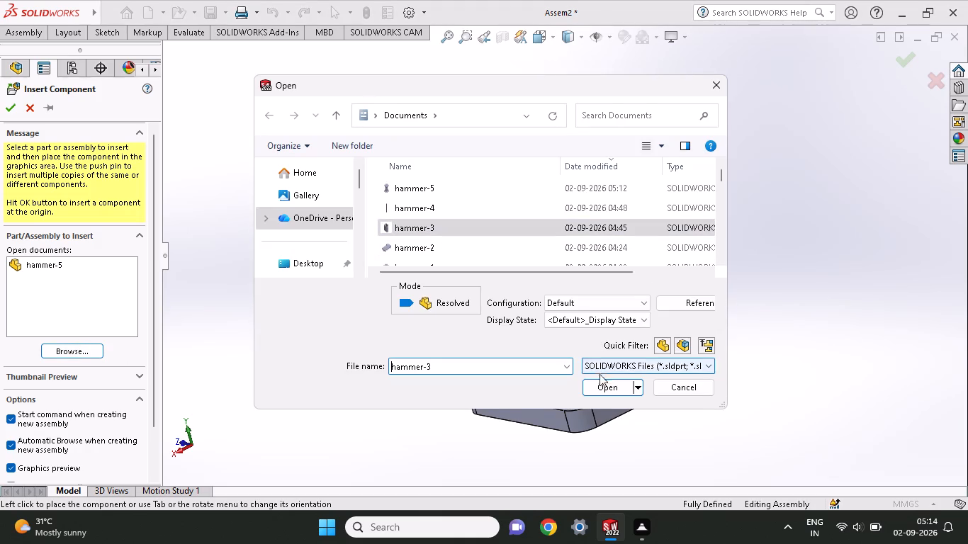
click(604, 390)
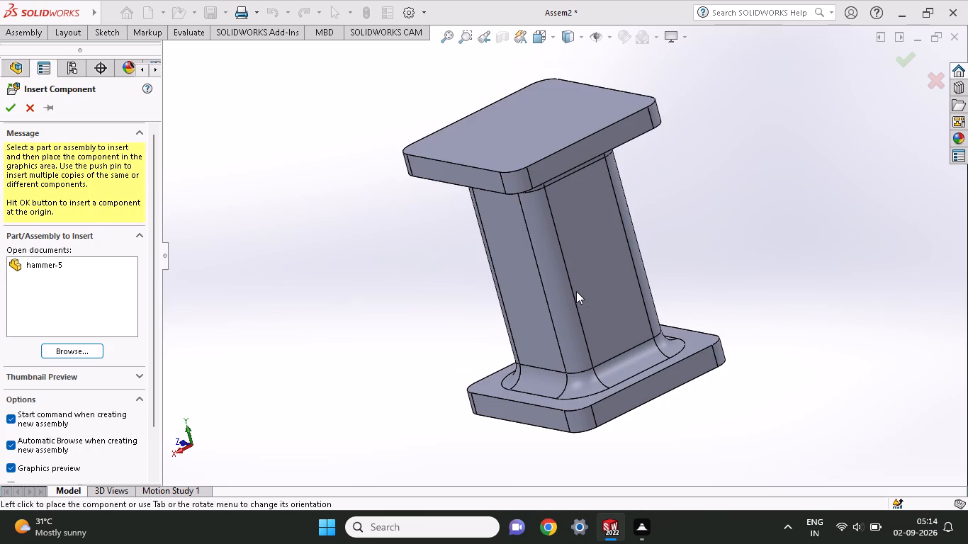
click(737, 213)
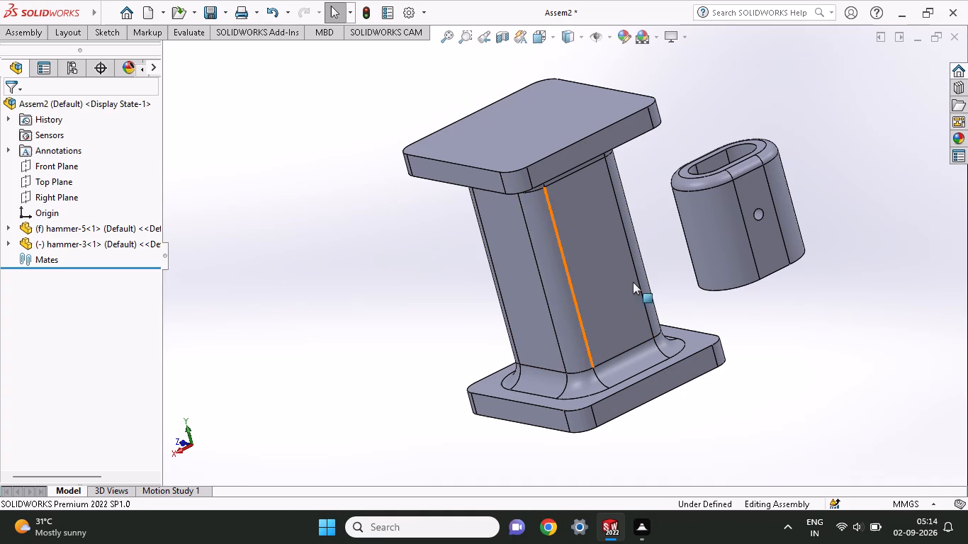
Add a coincident mate between hammer-3's ring-shaped end face and the flat side face of the hammer-5 column.
middle_drag(633, 282, 559, 178)
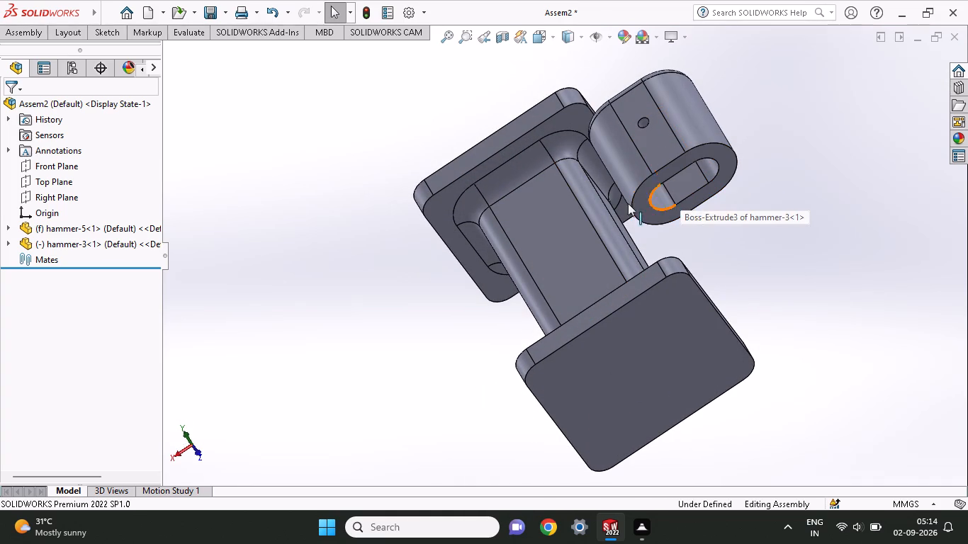
click(570, 256)
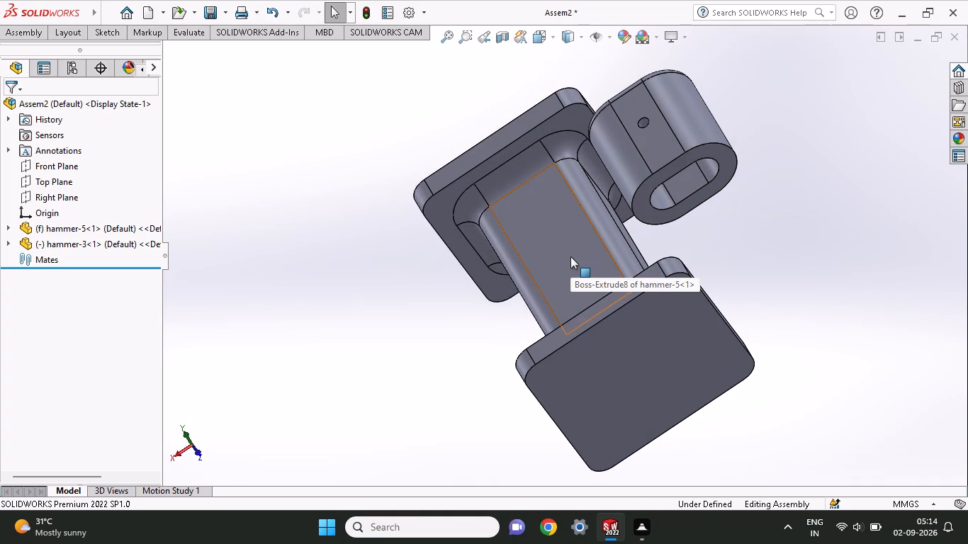
click(388, 334)
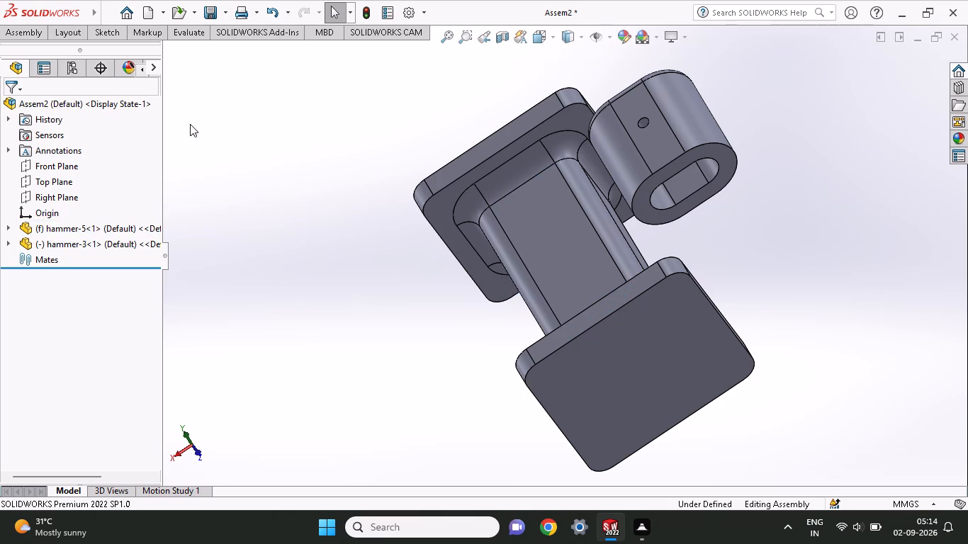
click(43, 34)
click(126, 71)
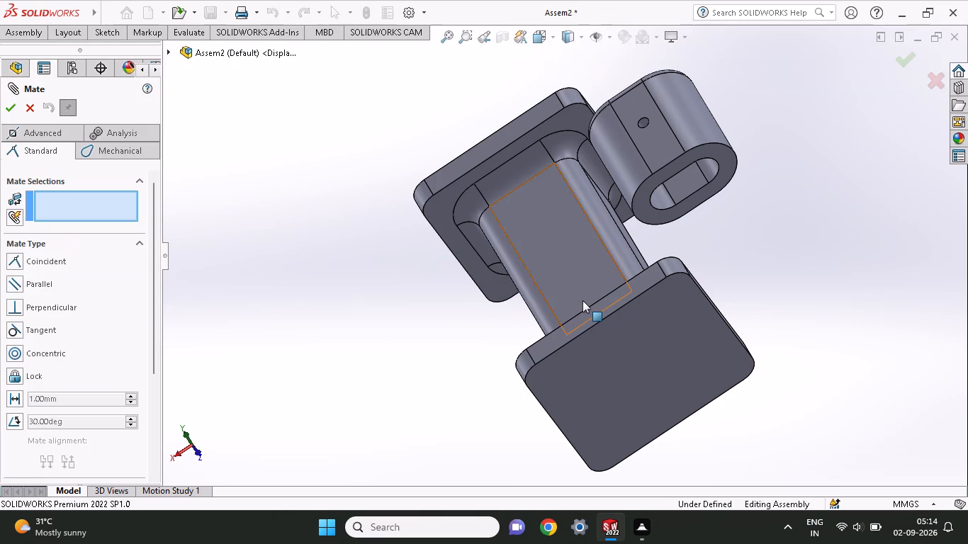
click(557, 265)
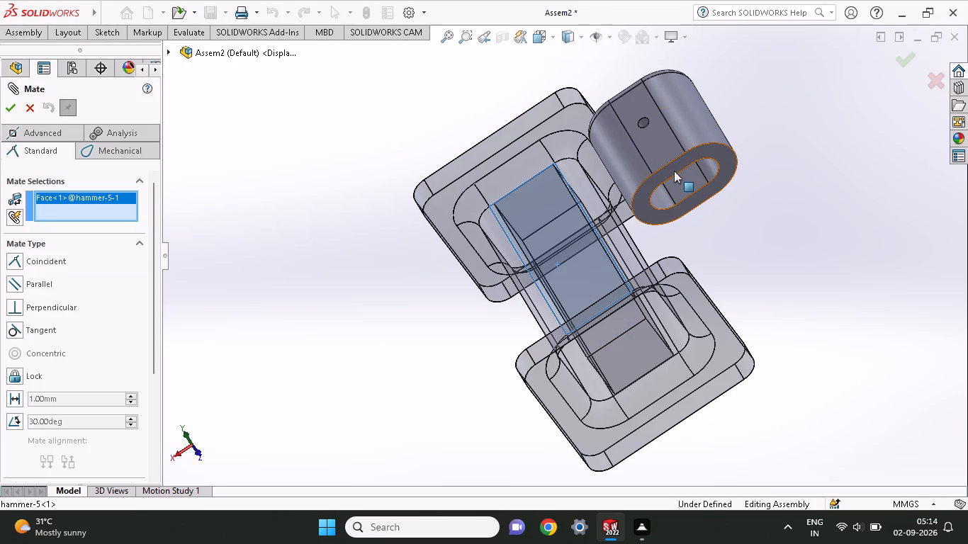
click(674, 171)
middle_drag(738, 232, 742, 312)
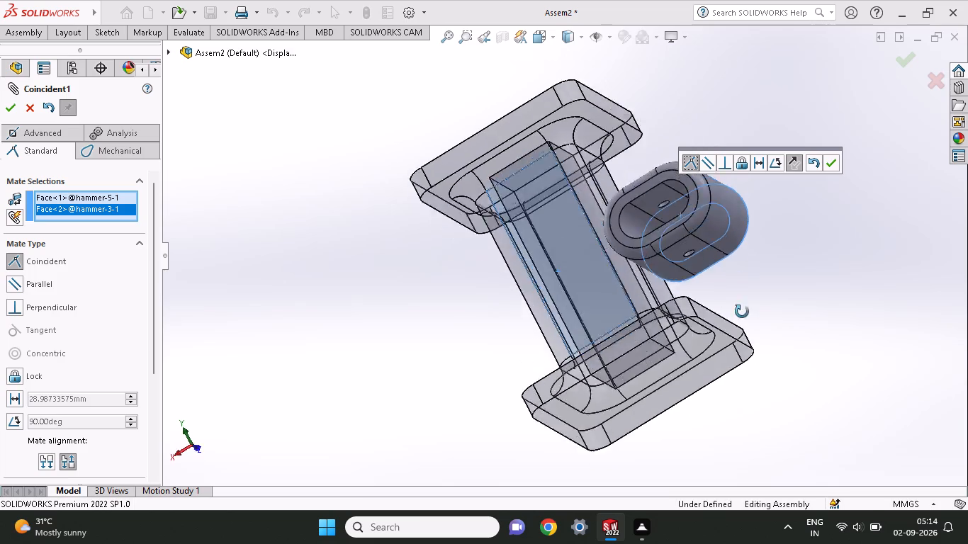
middle_drag(742, 312, 743, 334)
middle_drag(717, 268, 695, 400)
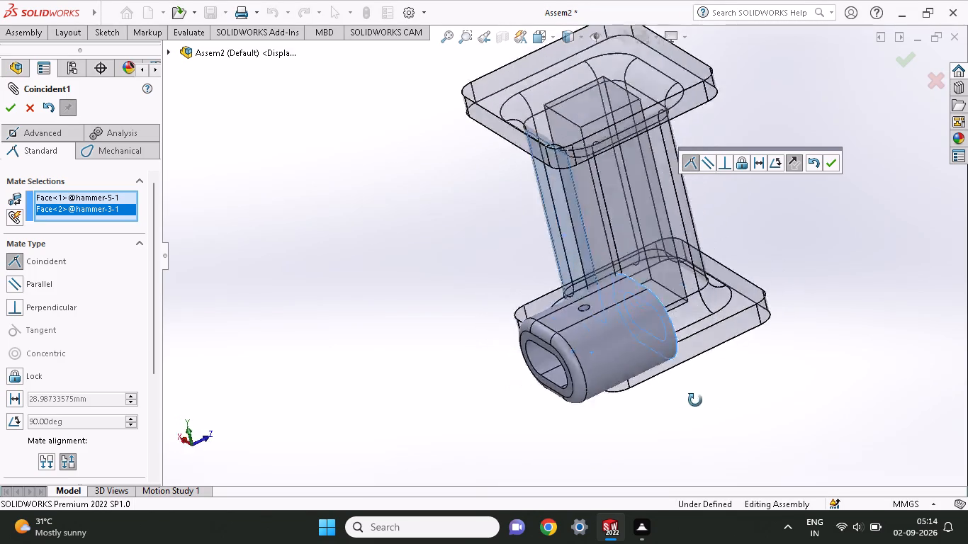
middle_drag(695, 400, 762, 379)
click(836, 161)
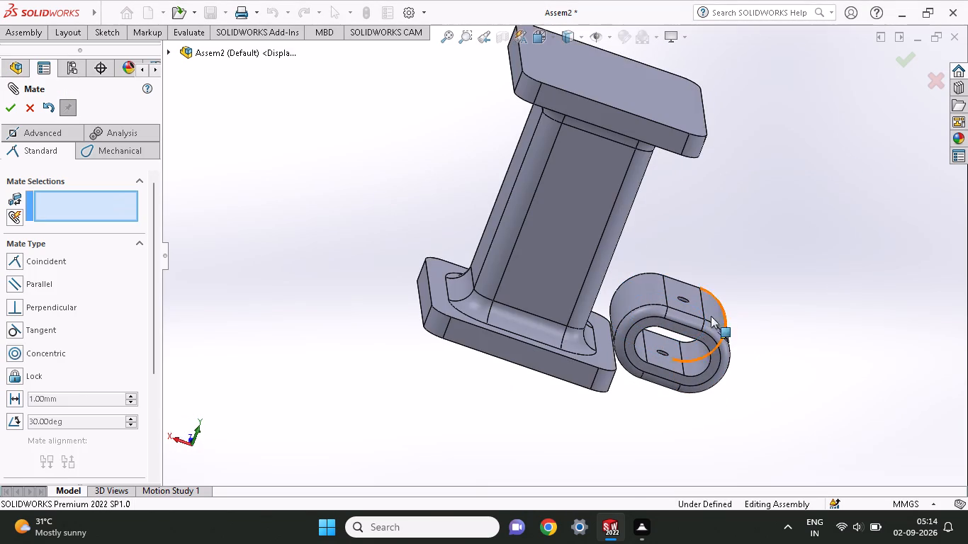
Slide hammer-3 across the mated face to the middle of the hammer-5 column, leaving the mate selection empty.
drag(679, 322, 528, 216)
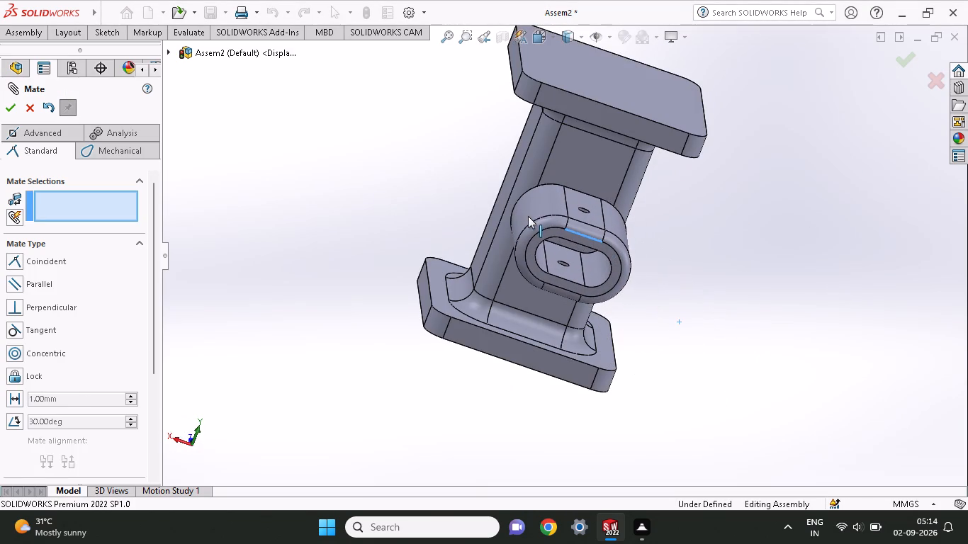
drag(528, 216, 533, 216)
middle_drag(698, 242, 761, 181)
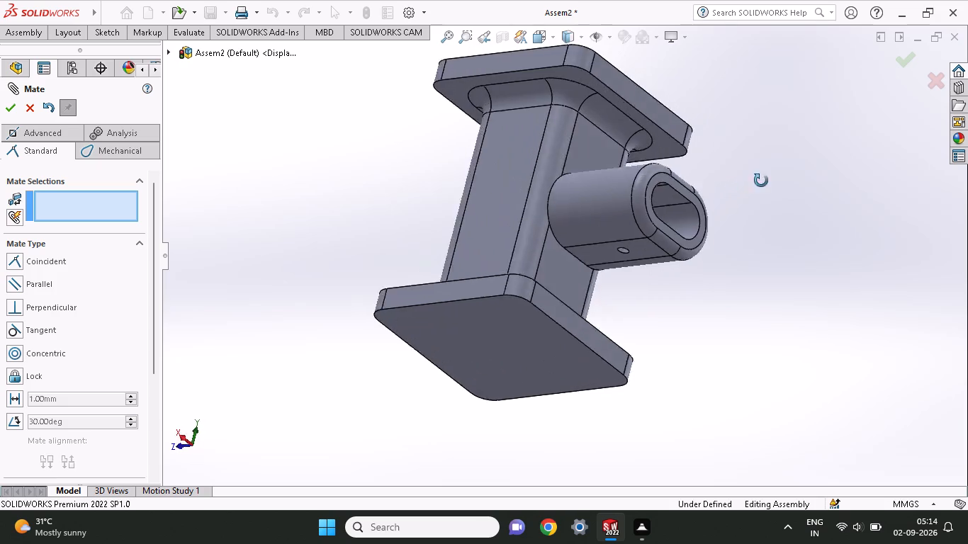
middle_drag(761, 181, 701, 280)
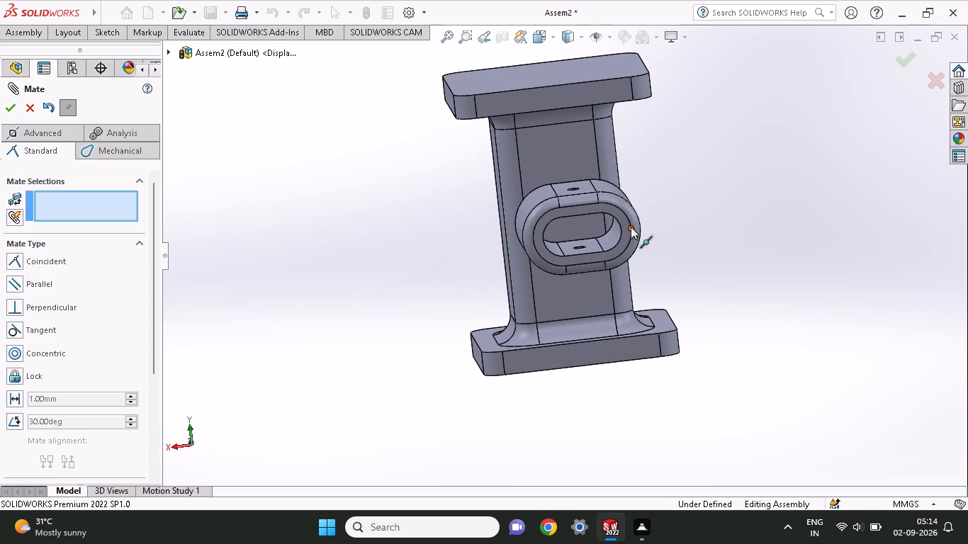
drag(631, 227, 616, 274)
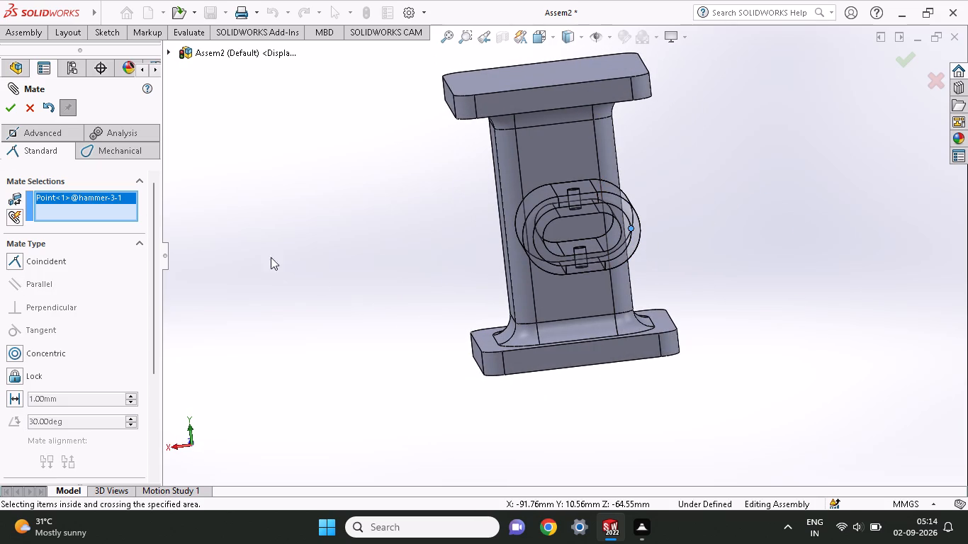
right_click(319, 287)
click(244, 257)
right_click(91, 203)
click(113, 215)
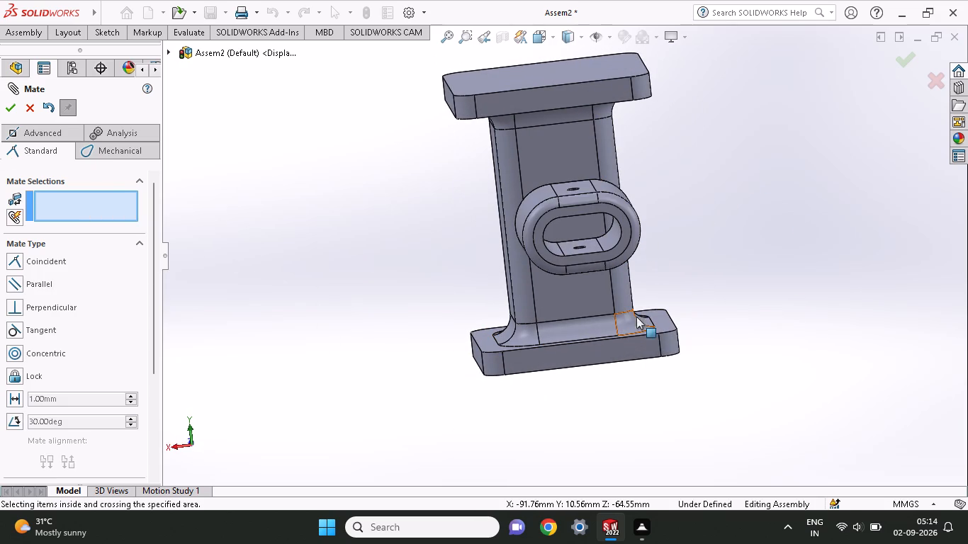
Move hammer-3 off the column and mate its flat side face with the small hole parallel to hammer-5's adjacent column side.
drag(551, 208, 382, 270)
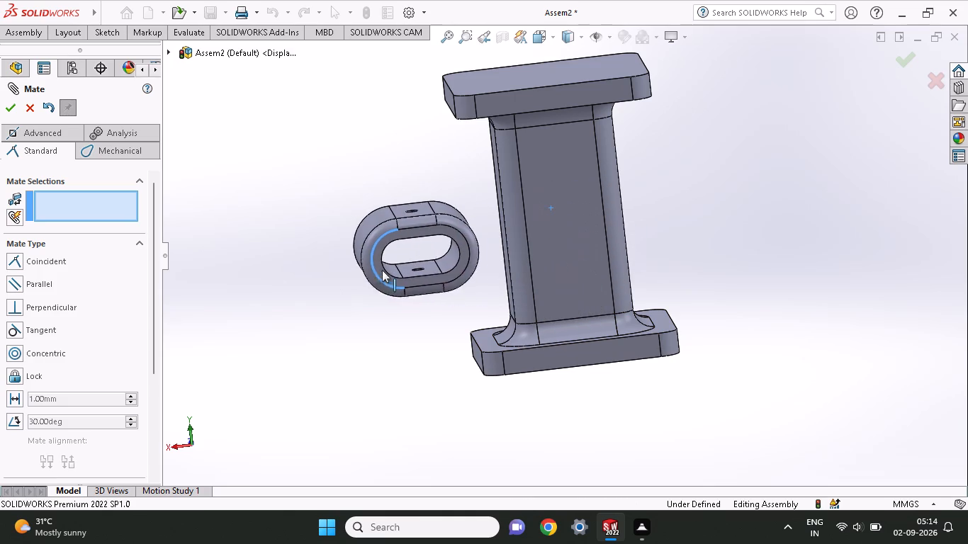
drag(382, 270, 344, 278)
middle_drag(447, 285, 279, 308)
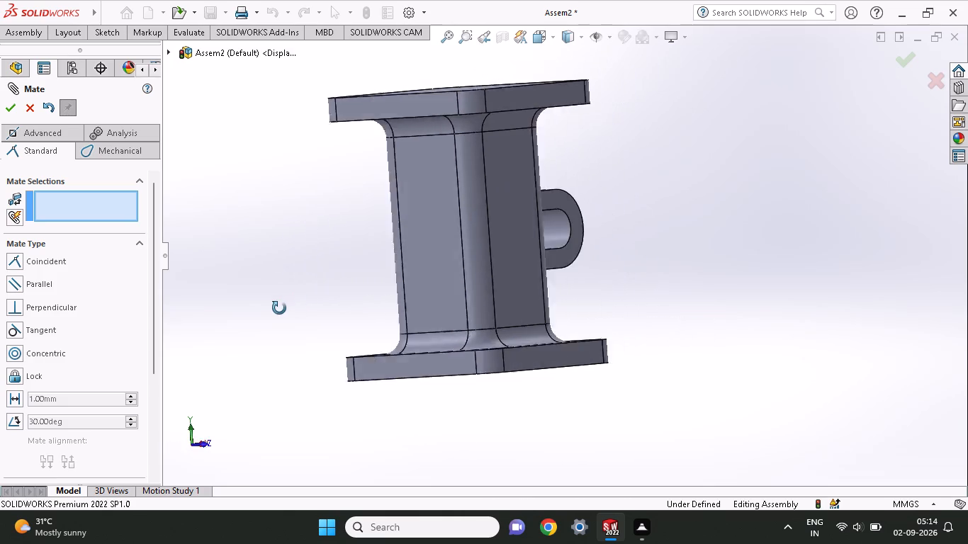
middle_drag(279, 308, 432, 250)
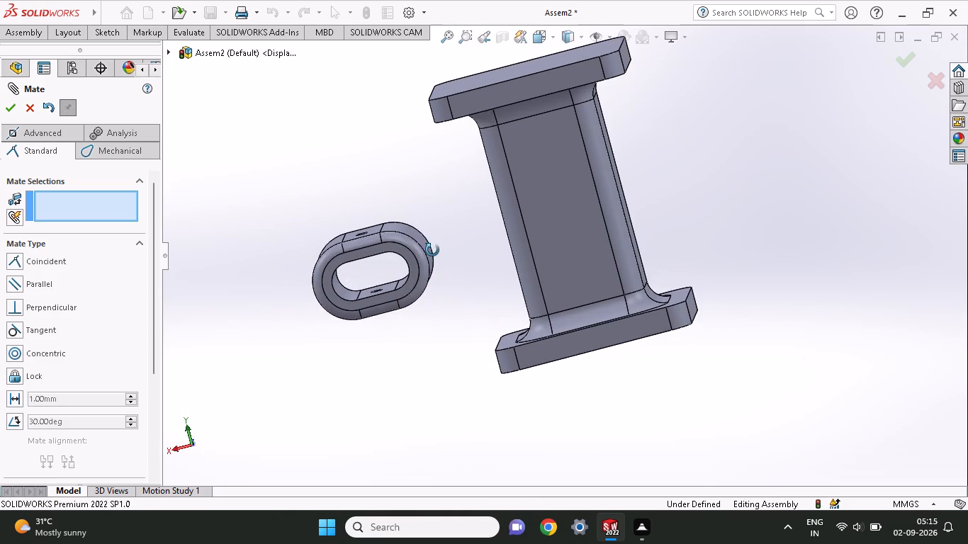
middle_drag(432, 250, 438, 266)
middle_drag(431, 242, 423, 175)
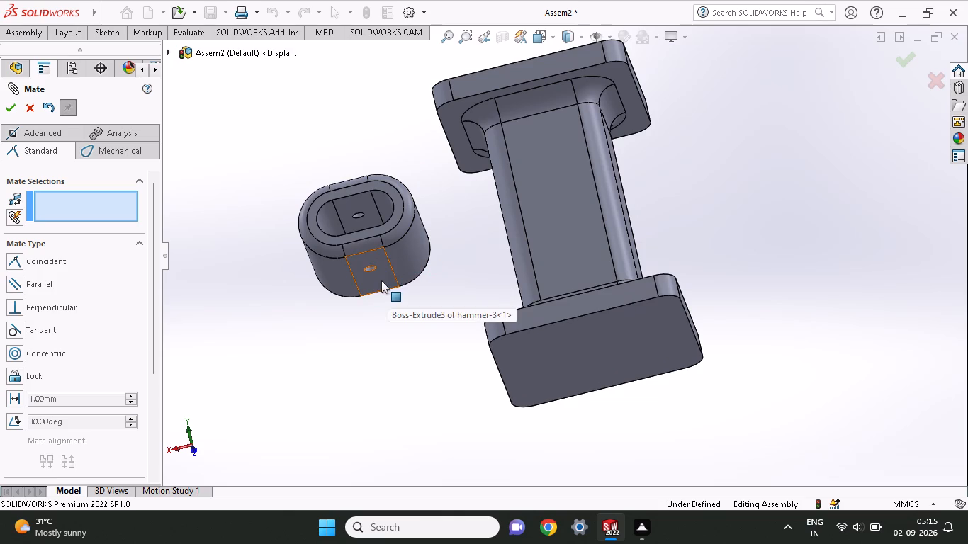
click(381, 280)
middle_drag(463, 258, 548, 303)
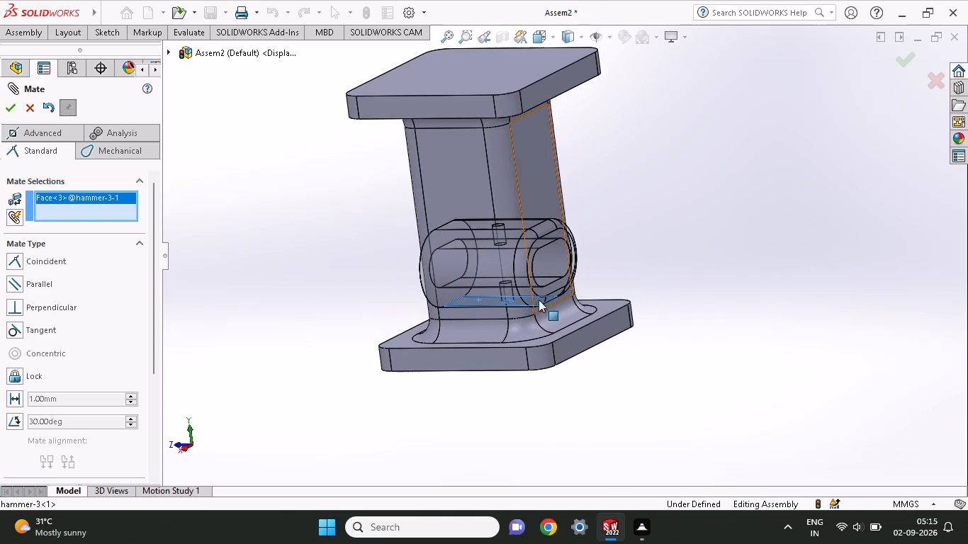
click(483, 199)
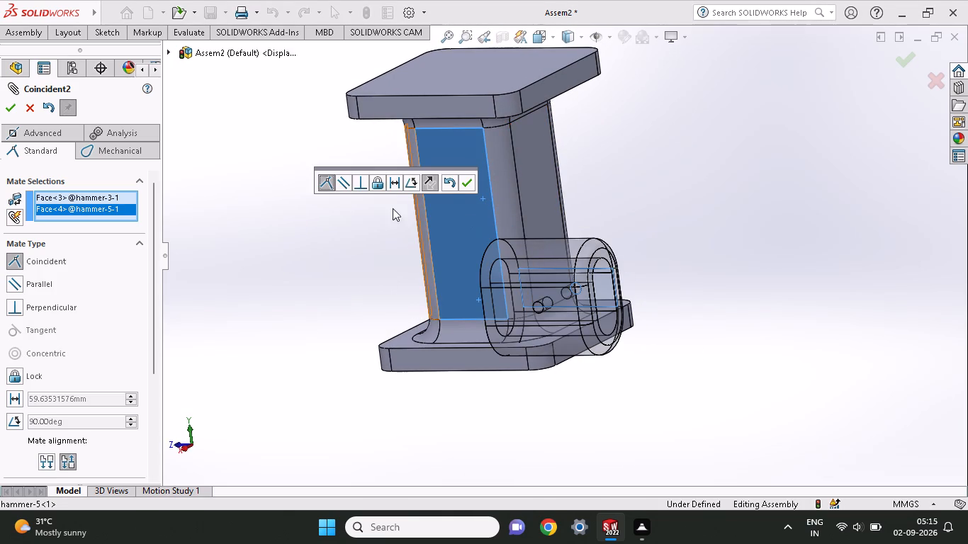
click(342, 181)
click(464, 181)
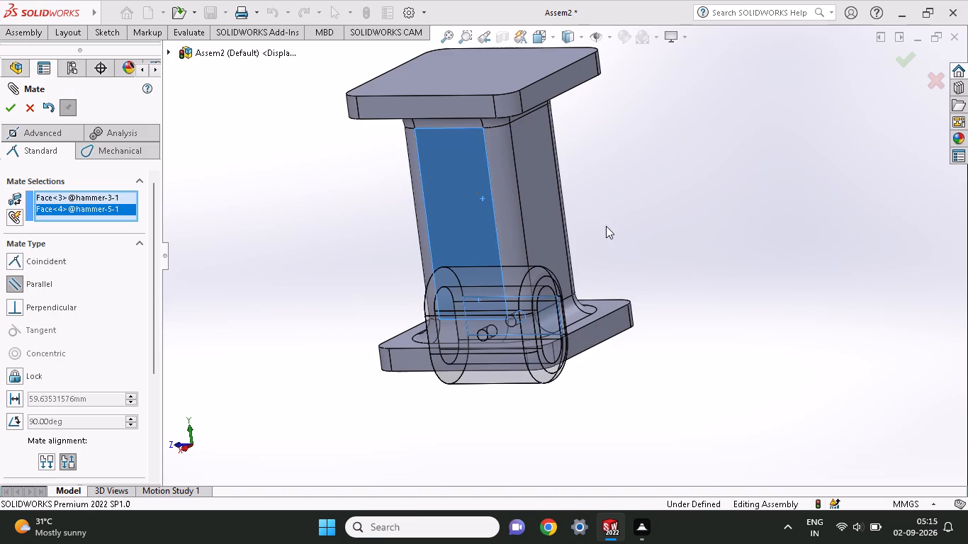
Slide the reoriented hammer-3 back over the middle of the hammer-5 column's mated face.
middle_drag(592, 251, 509, 273)
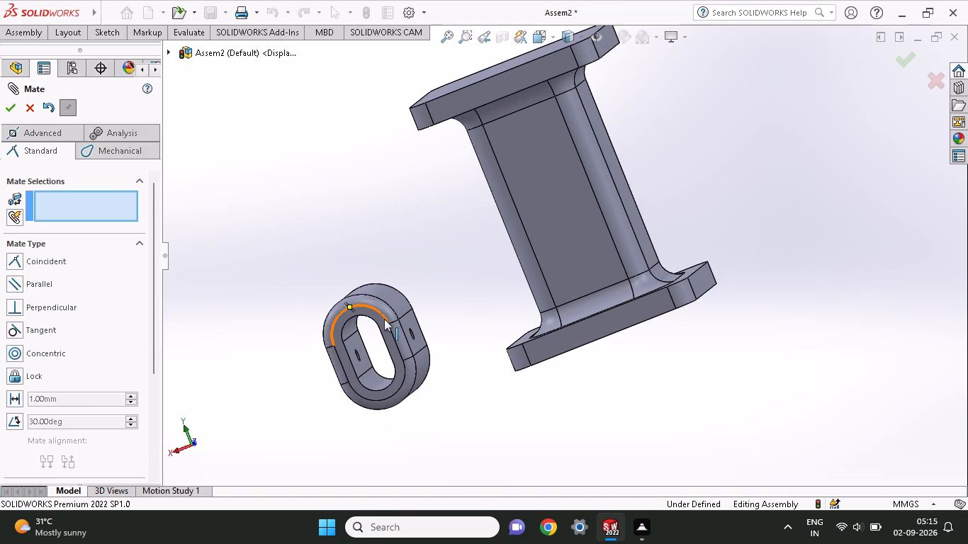
drag(383, 317, 601, 158)
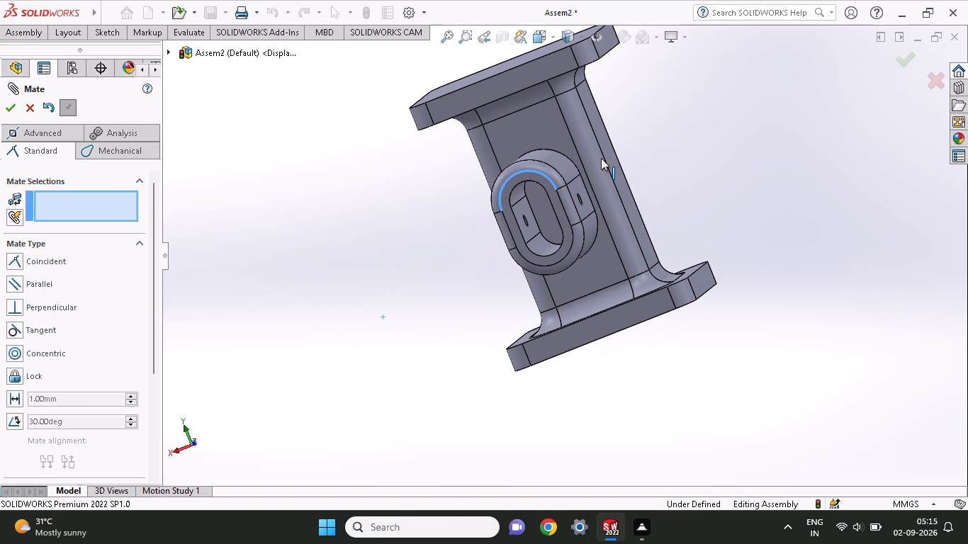
drag(601, 158, 601, 159)
middle_drag(648, 169, 670, 167)
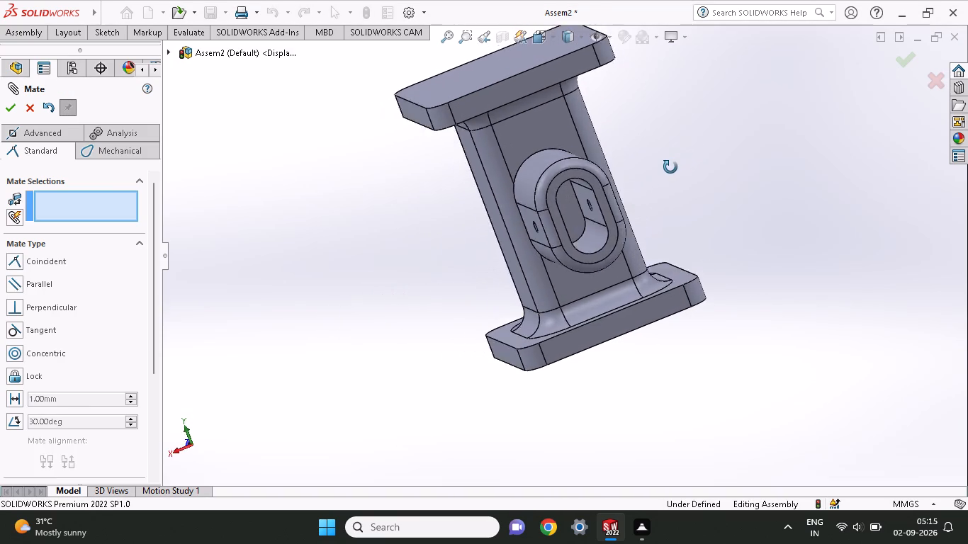
middle_drag(670, 167, 655, 169)
drag(581, 200, 601, 195)
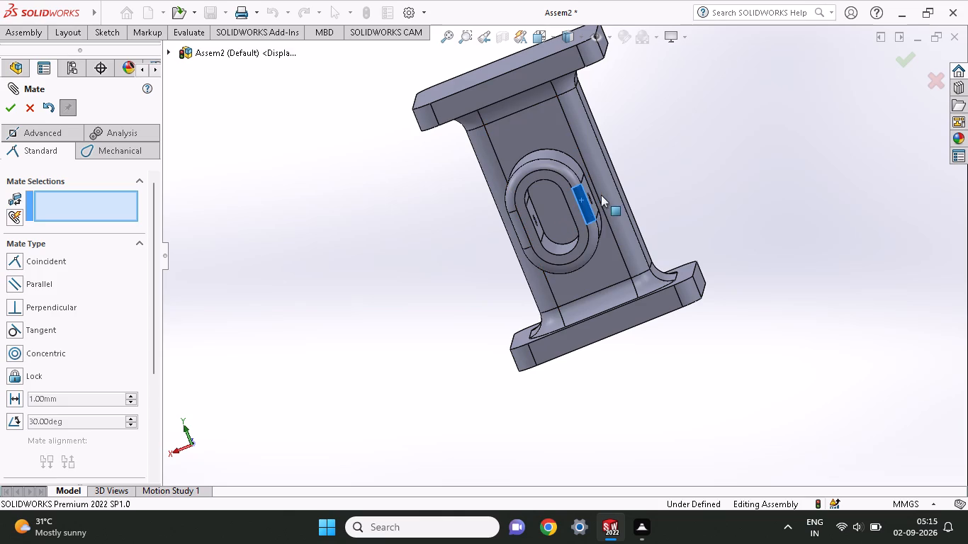
drag(601, 195, 604, 193)
middle_drag(704, 174, 707, 174)
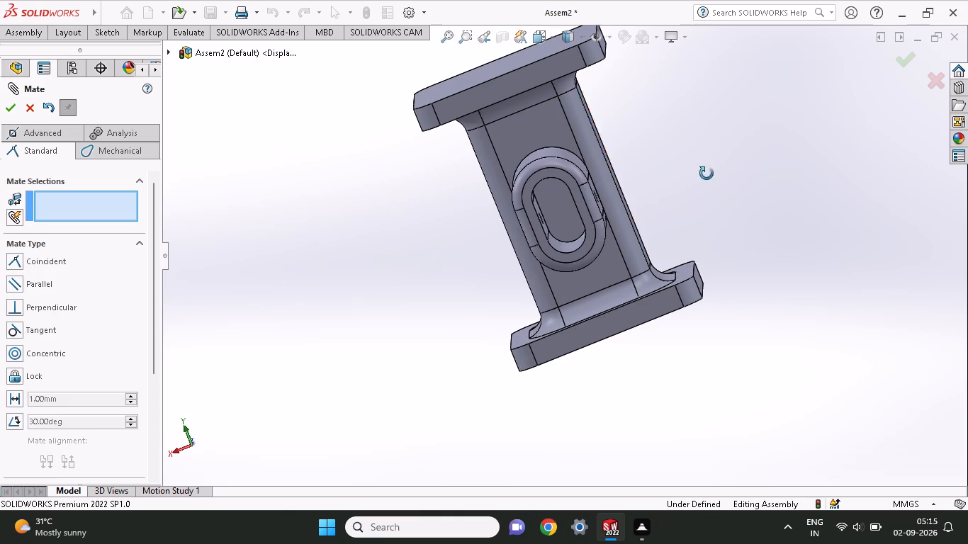
middle_drag(707, 174, 683, 212)
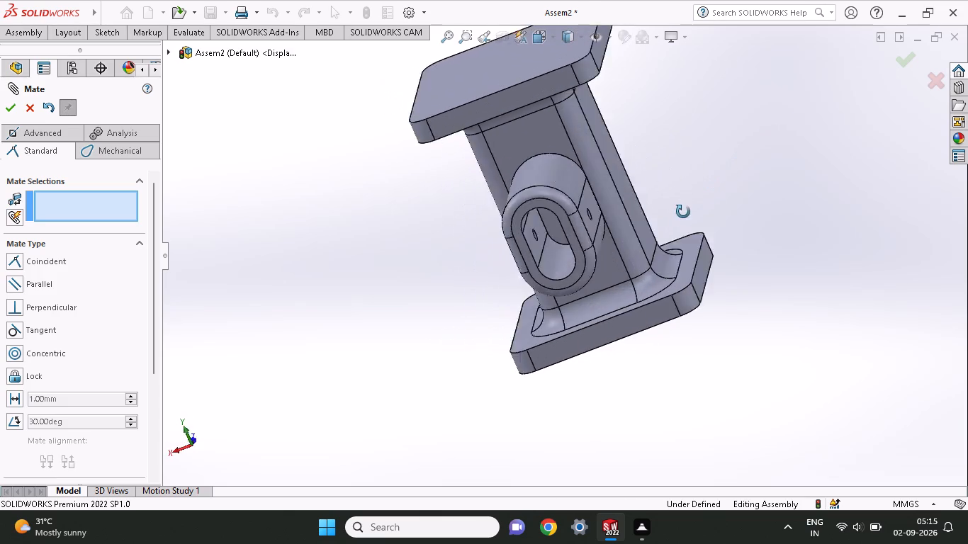
Finish the hammer-3 mates and insert the saved part hammer-4 beside the hammer-5 and hammer-3 assembly.
middle_drag(683, 212, 794, 164)
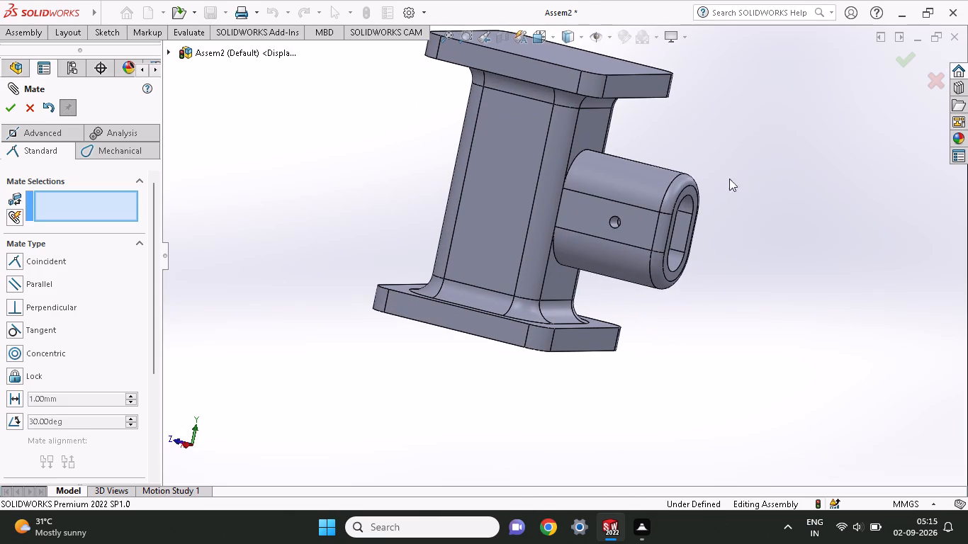
click(18, 32)
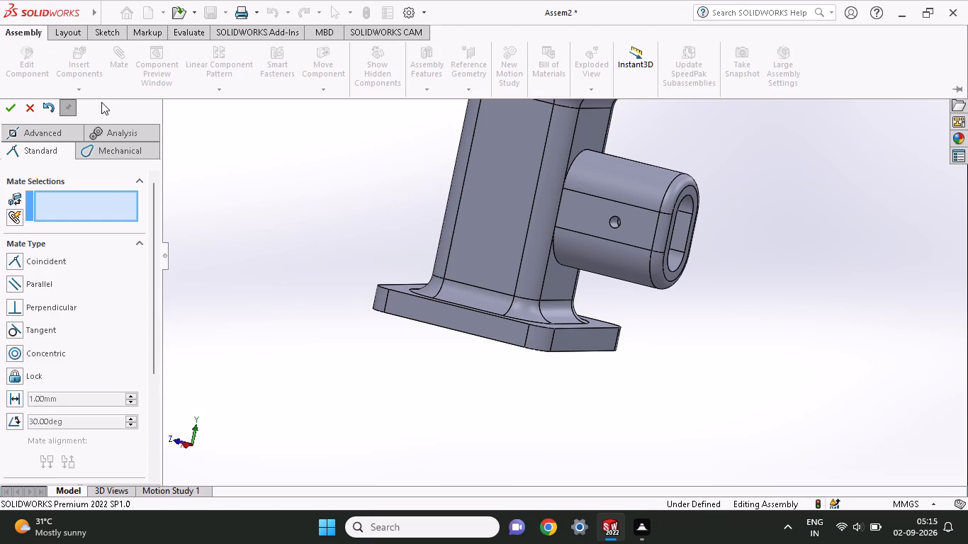
click(18, 110)
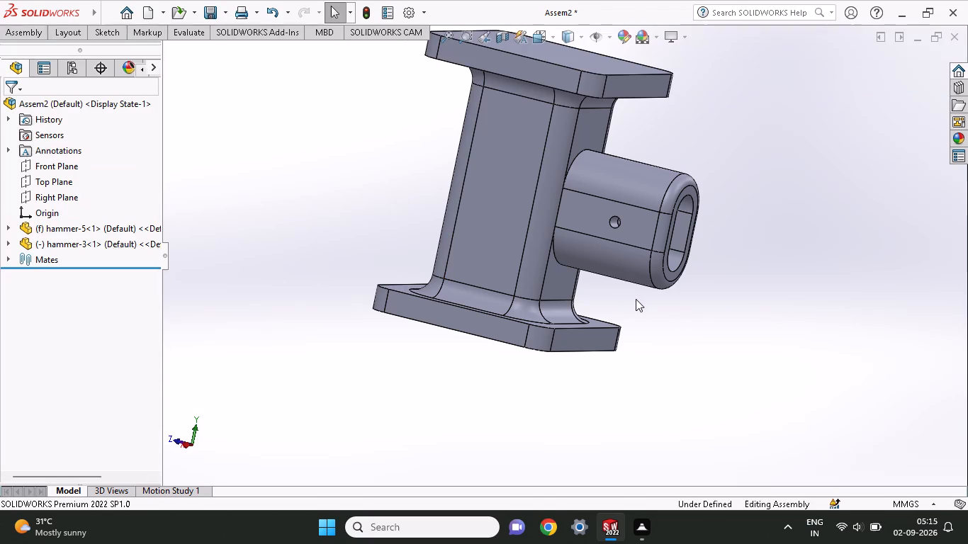
middle_drag(650, 291, 594, 298)
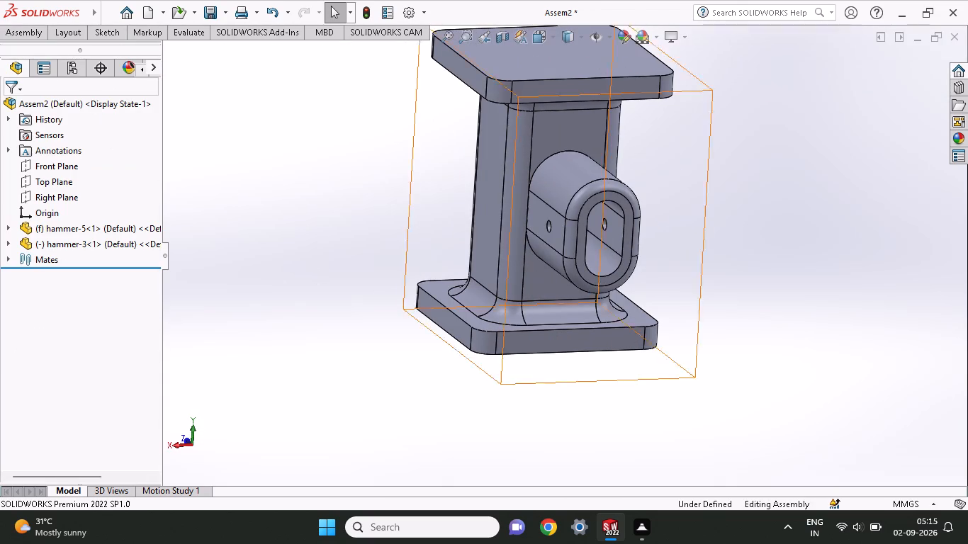
click(36, 32)
click(78, 62)
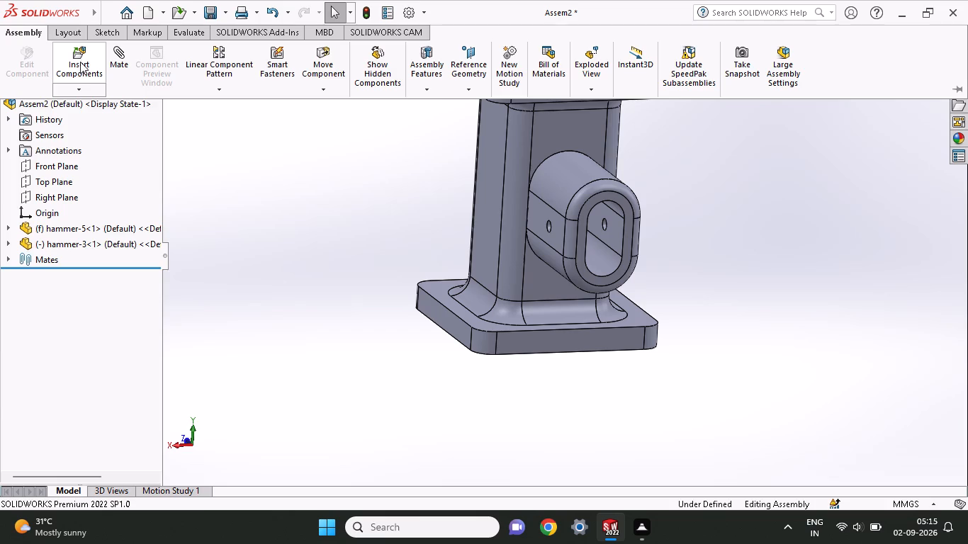
click(61, 350)
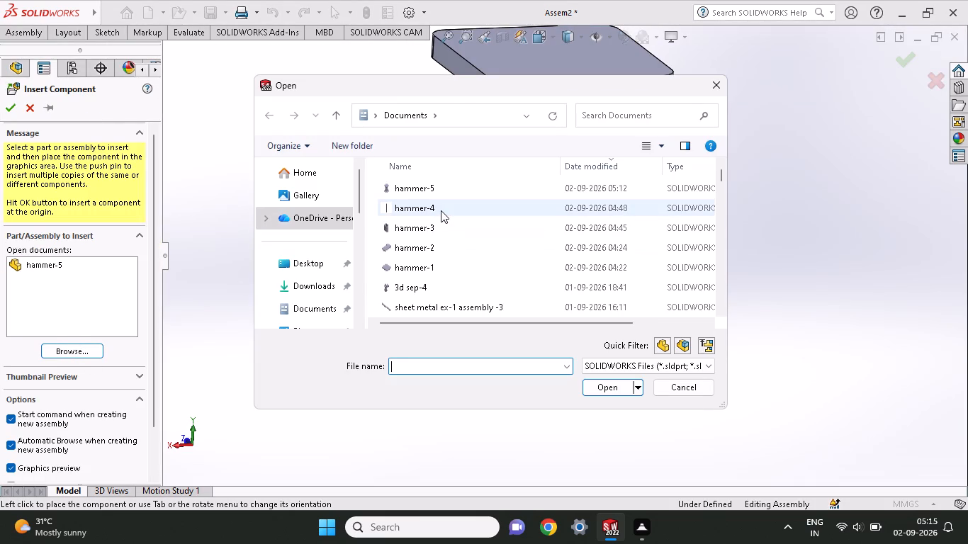
click(441, 210)
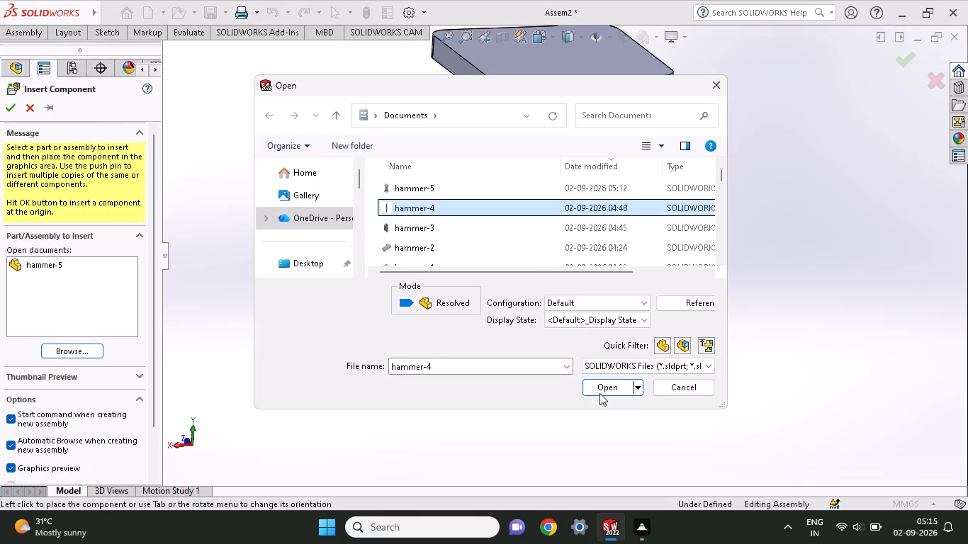
click(600, 393)
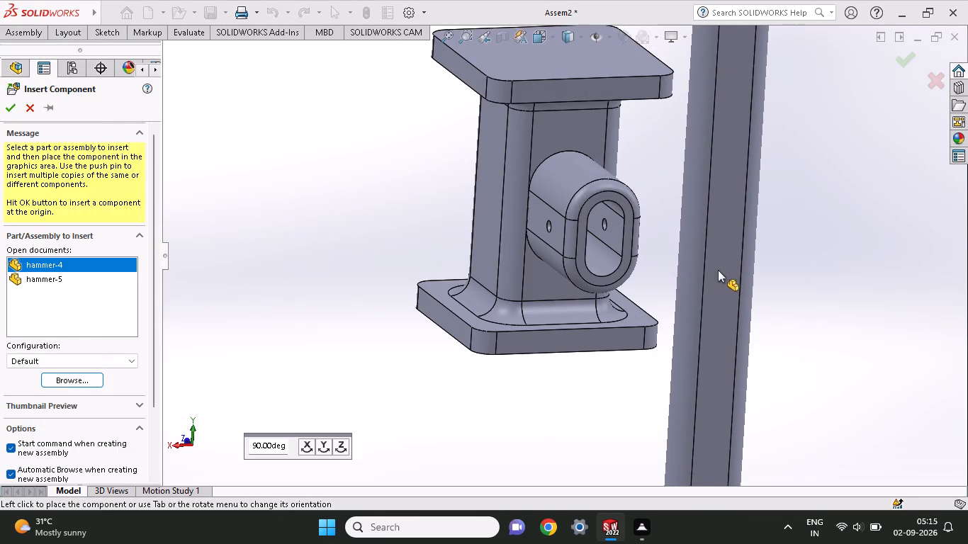
click(765, 392)
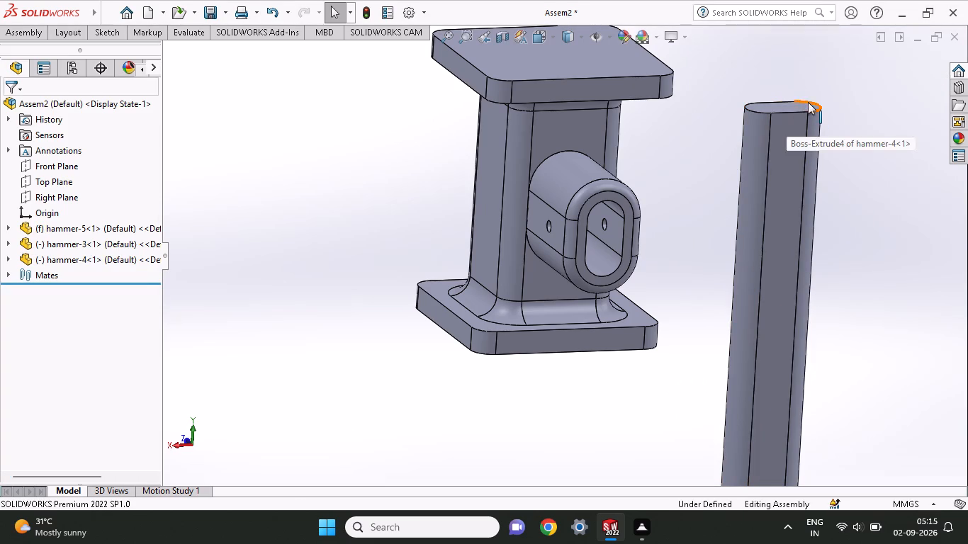
Add a concentric mate between the rounded inner face of hammer-3's slot and the rounded side face of hammer-4.
click(26, 26)
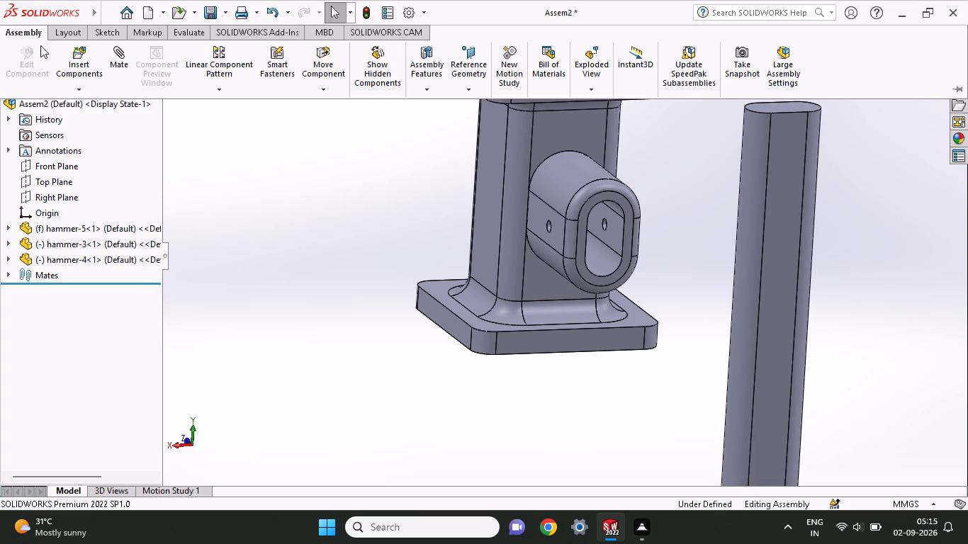
click(111, 67)
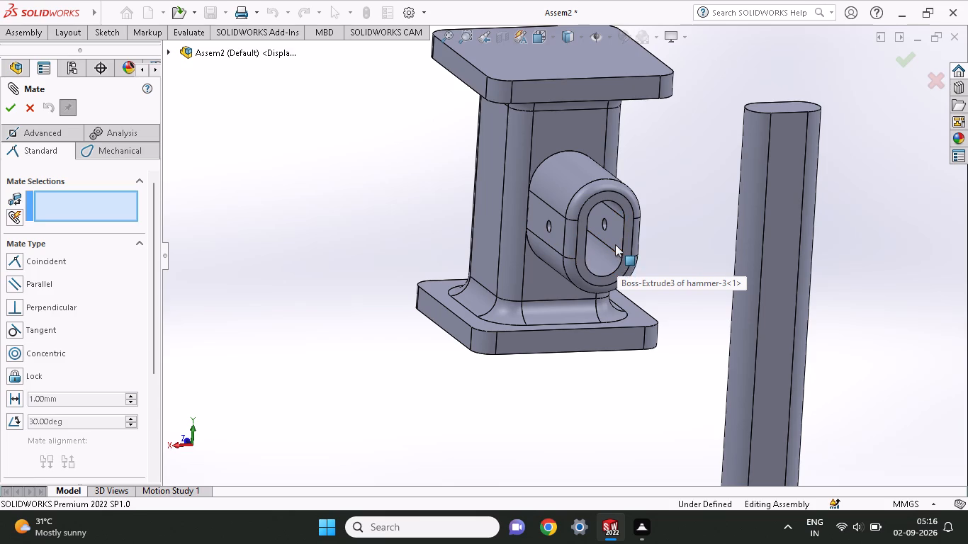
click(607, 263)
middle_drag(811, 130, 794, 157)
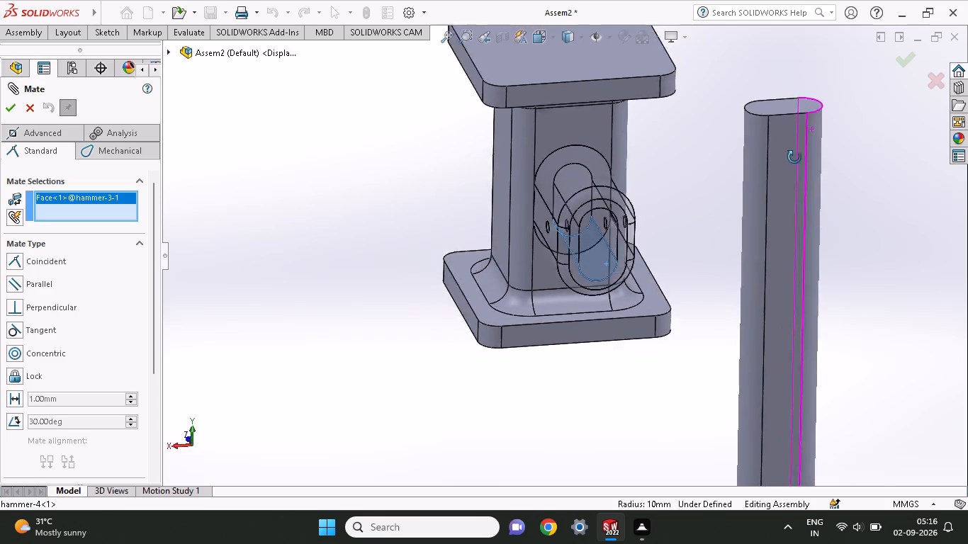
middle_drag(794, 157, 777, 176)
click(818, 125)
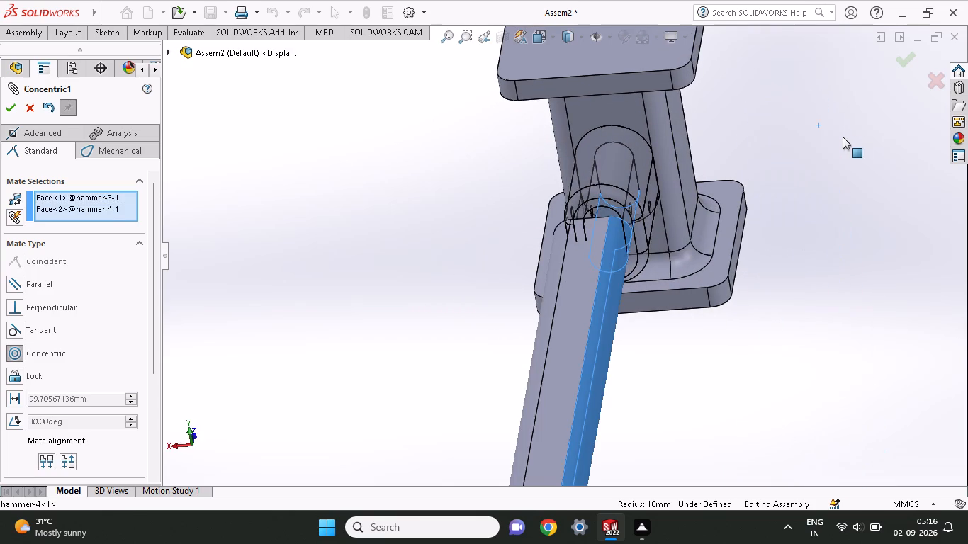
middle_drag(732, 258, 750, 304)
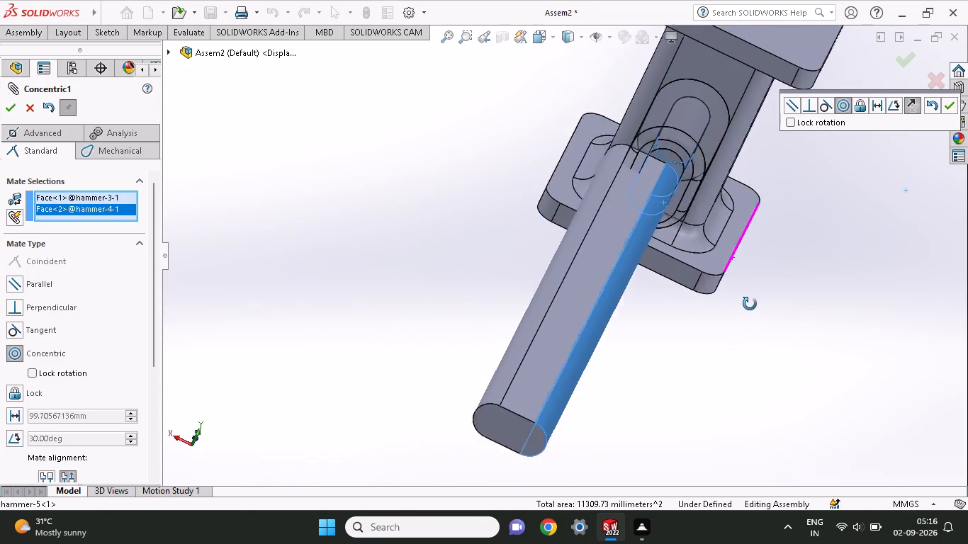
middle_drag(750, 304, 748, 289)
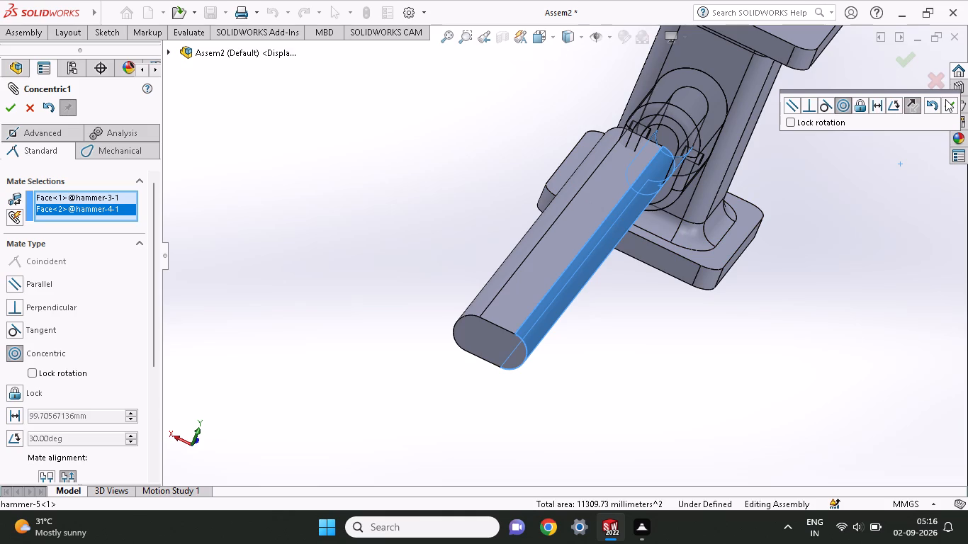
click(945, 99)
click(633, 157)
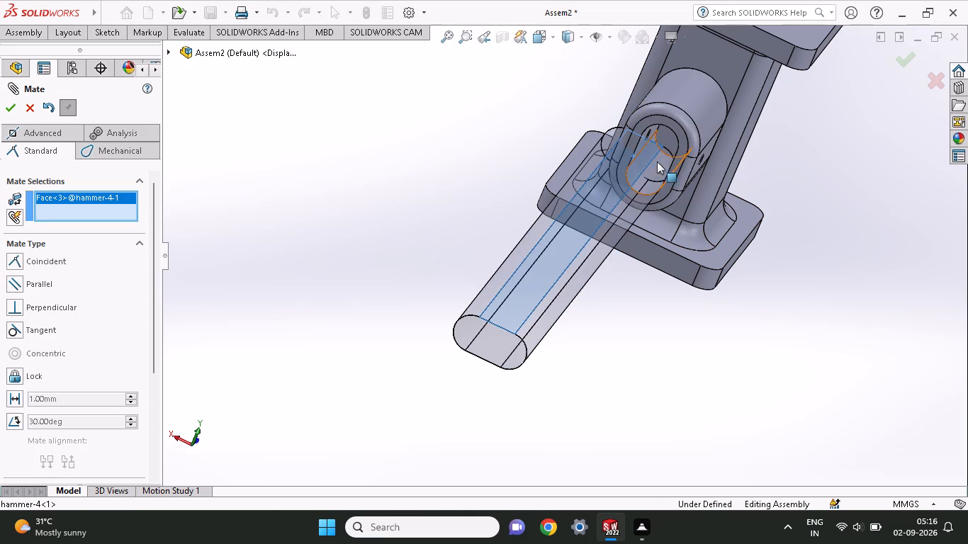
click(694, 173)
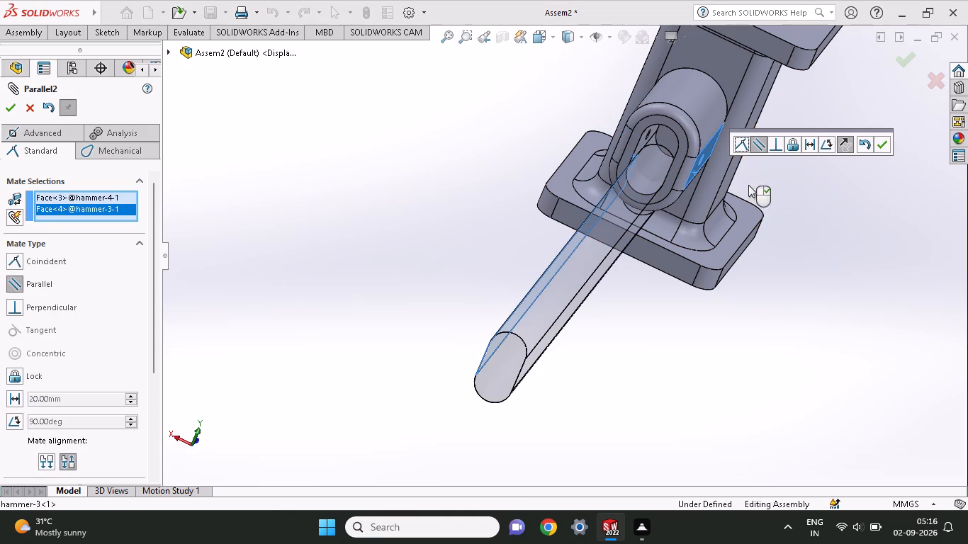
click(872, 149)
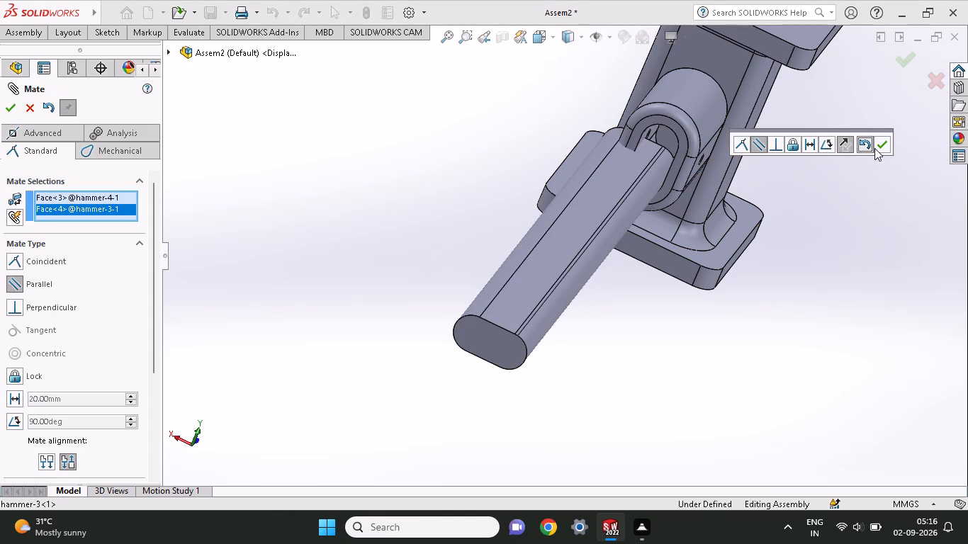
Add a parallel mate between hammer-4's flat side face and an edge of hammer-3's flat outer side face.
click(575, 217)
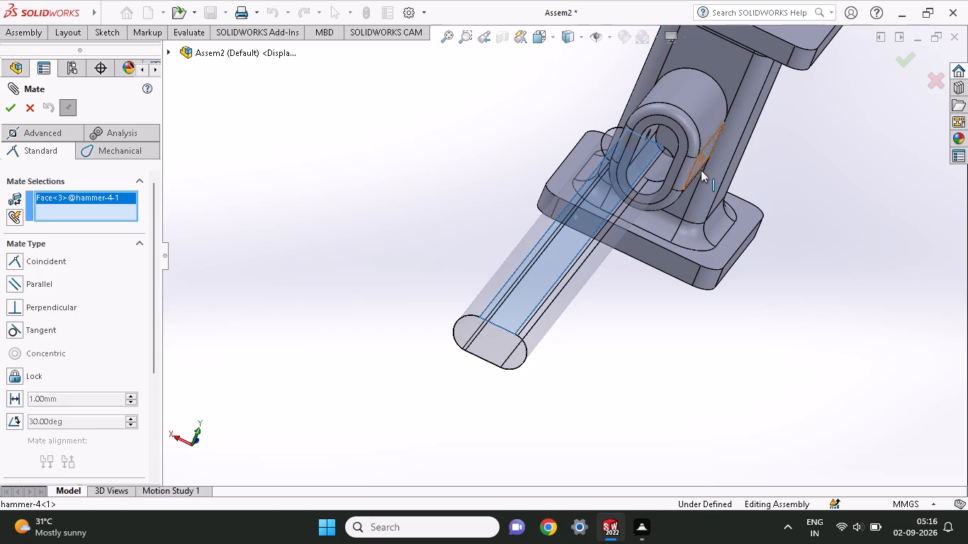
click(693, 171)
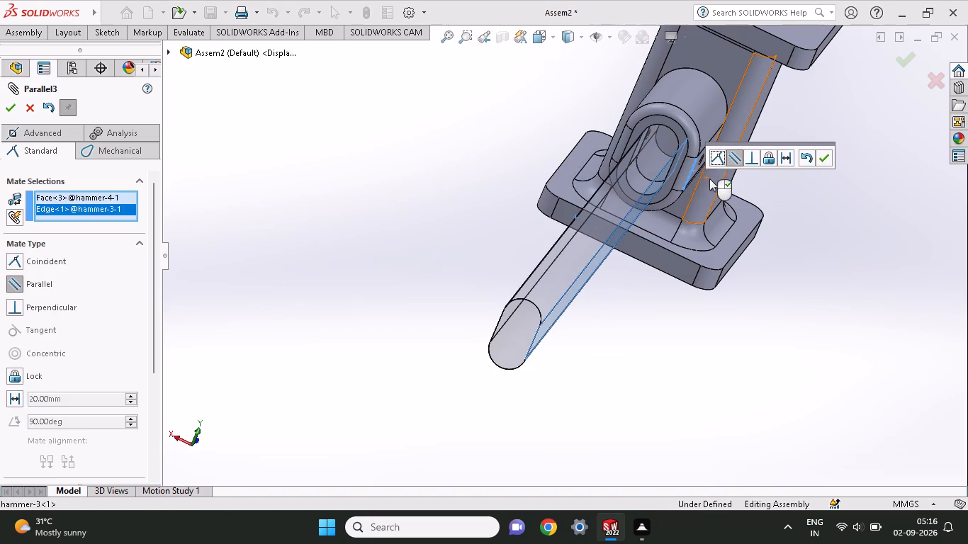
click(821, 164)
Examine from all sides how the hammer-4 handle sits in hammer-3's slot and lines up with the hammer-5 head.
middle_drag(614, 237, 687, 161)
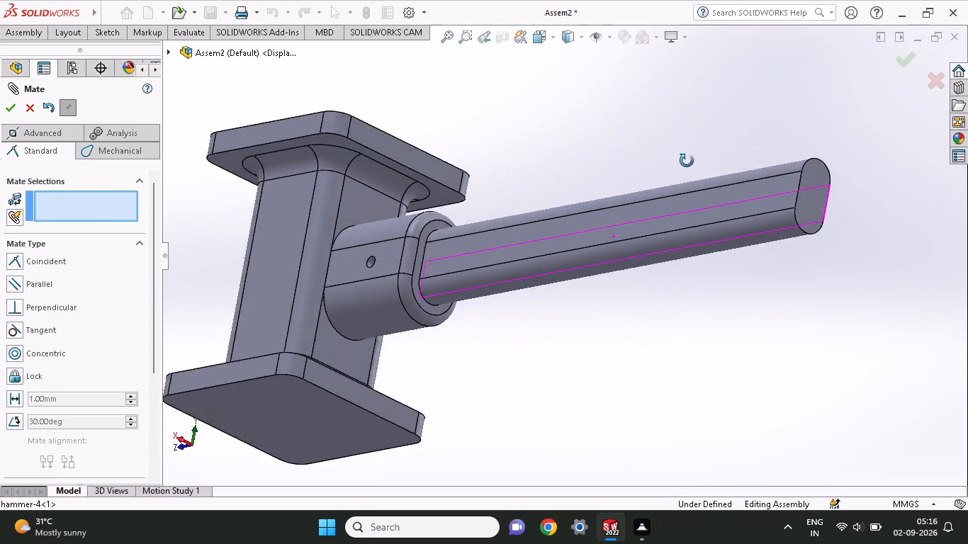
middle_drag(687, 161, 678, 222)
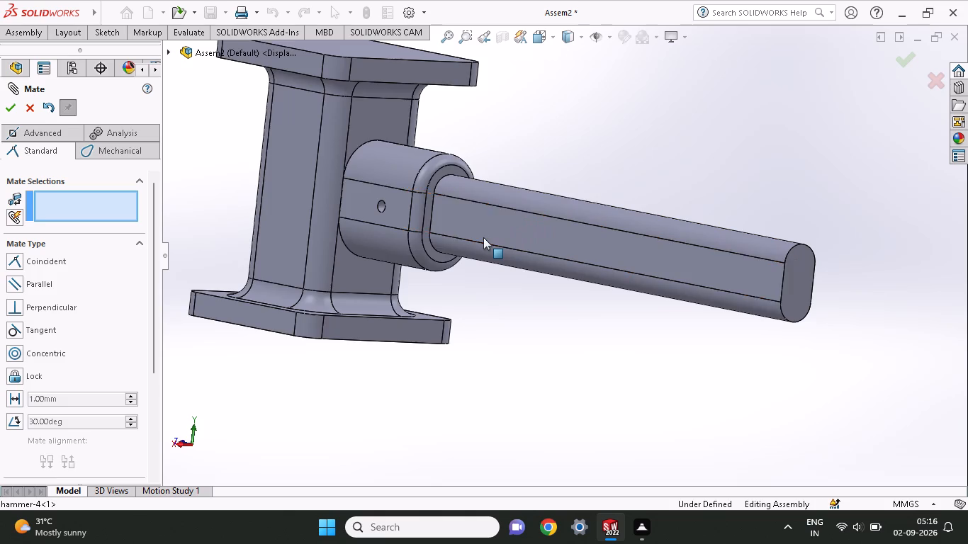
ctrl+scroll(483, 237, up, 2)
middle_drag(513, 243, 515, 217)
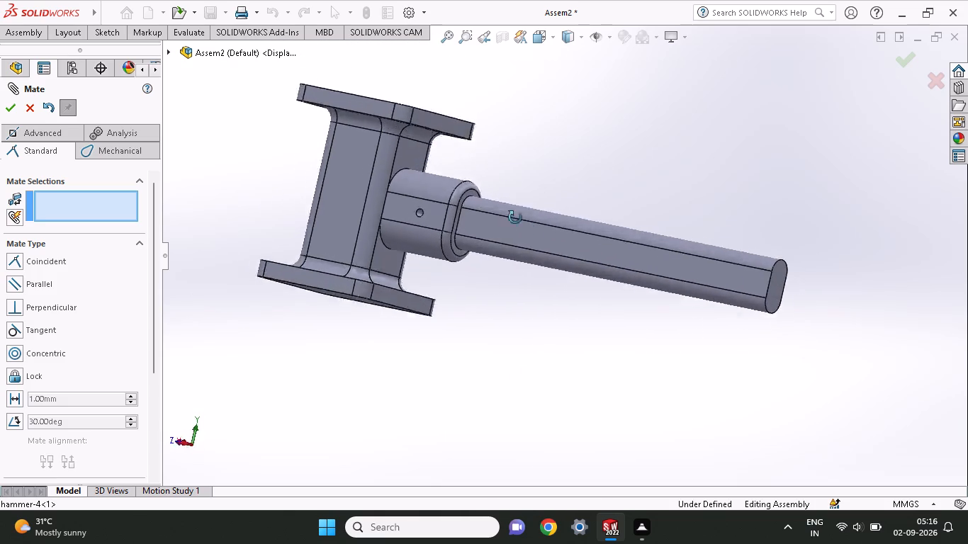
middle_drag(515, 217, 551, 252)
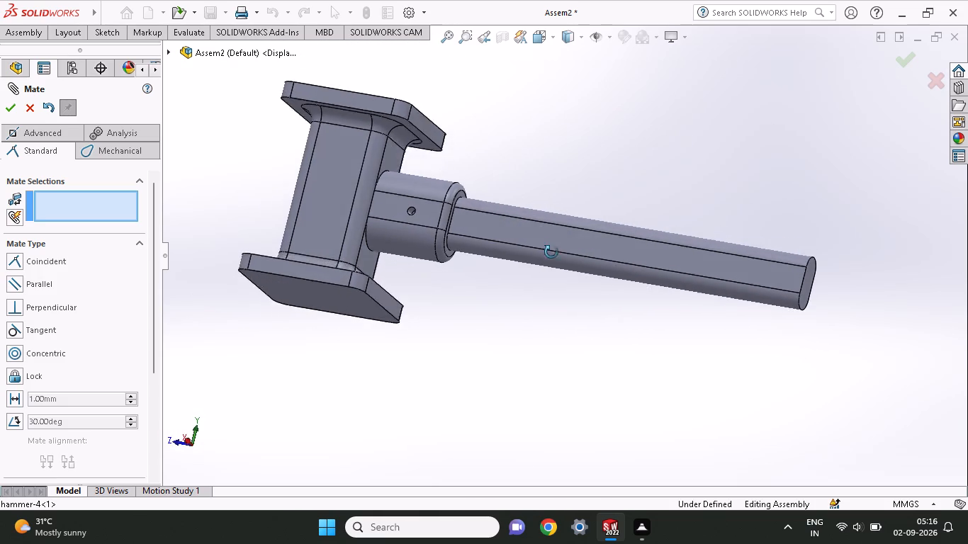
middle_drag(551, 252, 575, 302)
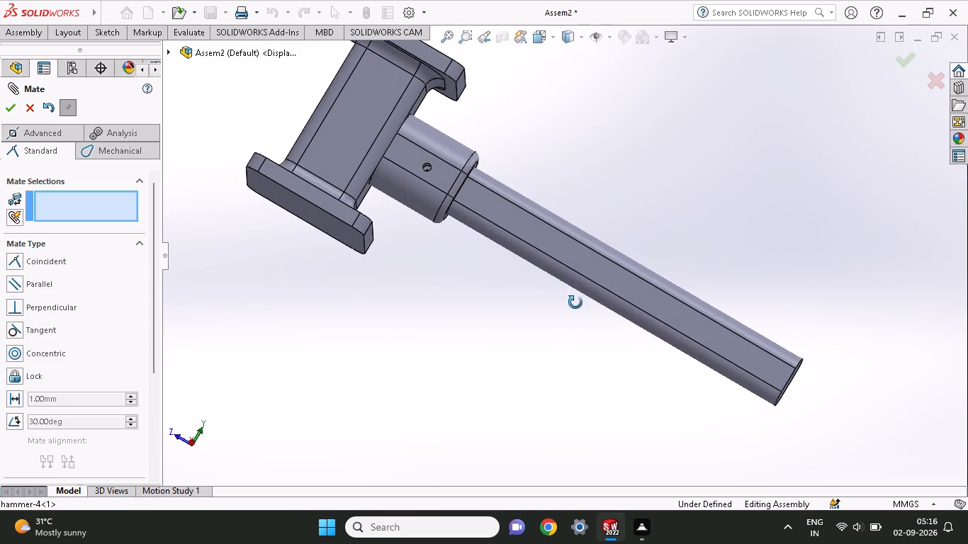
middle_drag(575, 302, 534, 316)
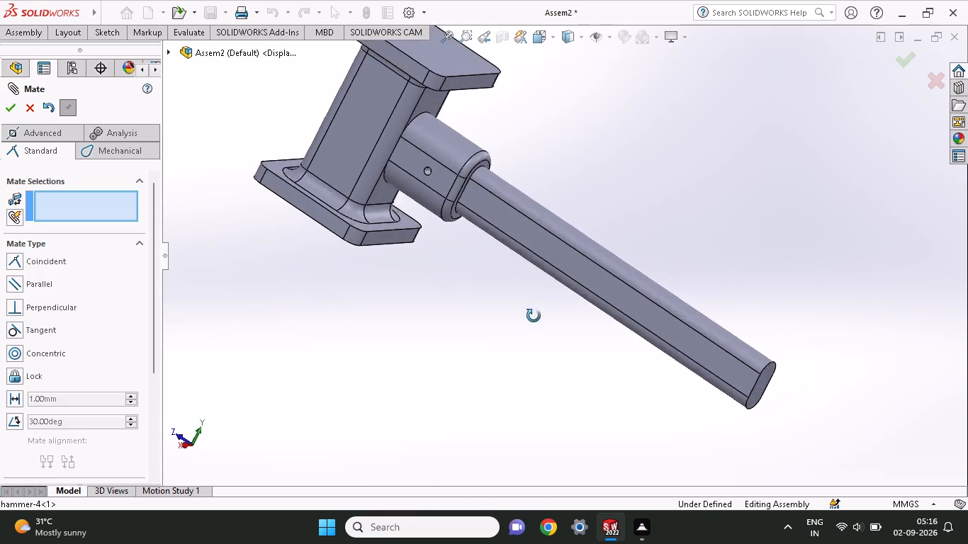
middle_drag(534, 316, 527, 249)
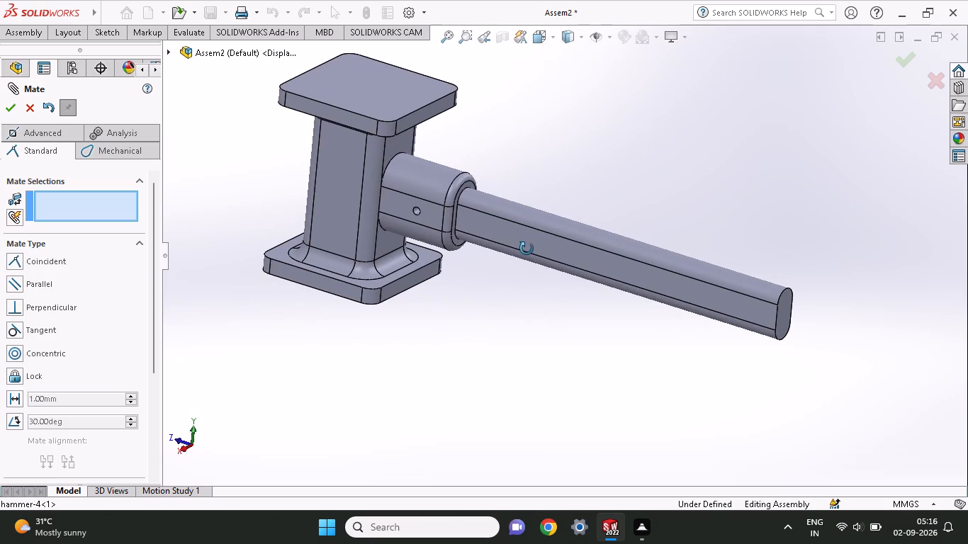
middle_drag(527, 249, 528, 249)
middle_drag(483, 288, 460, 274)
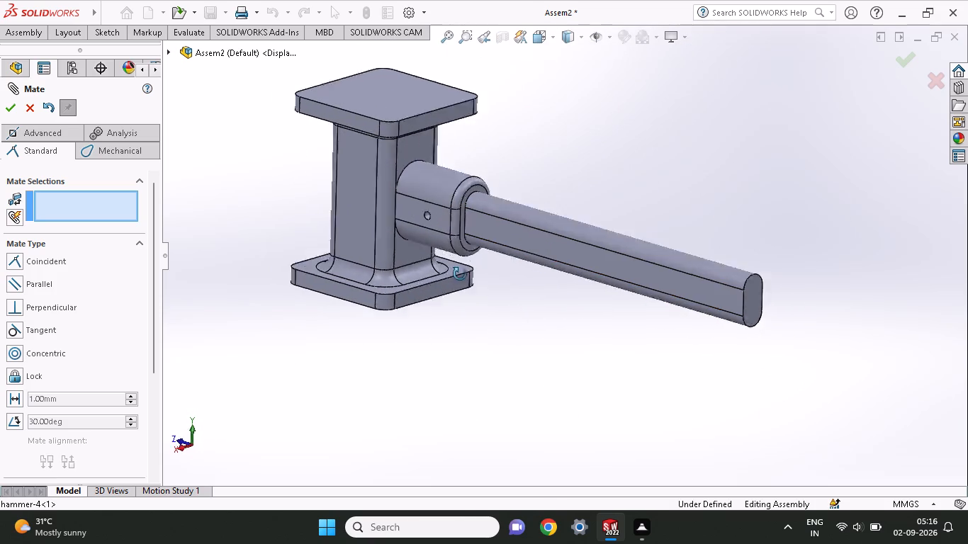
middle_drag(460, 274, 271, 246)
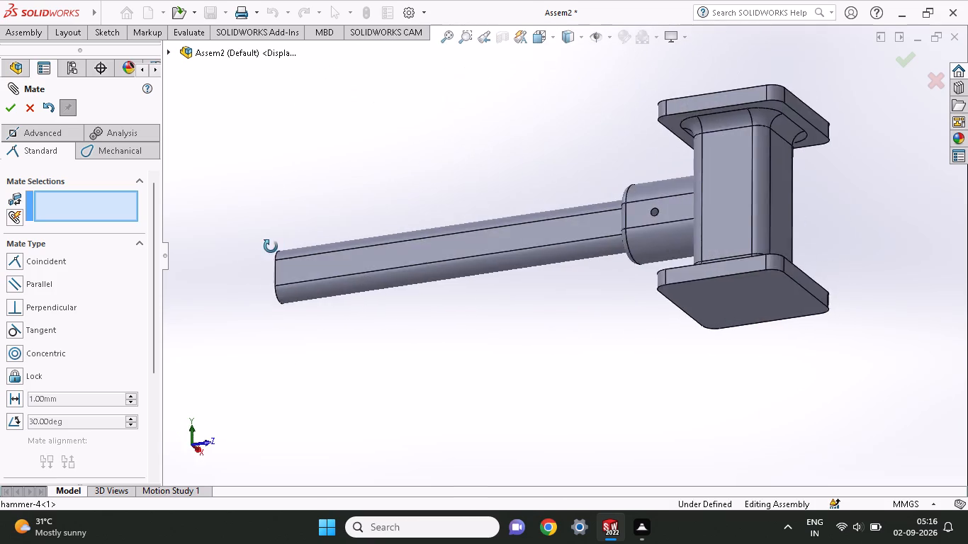
middle_drag(271, 246, 425, 317)
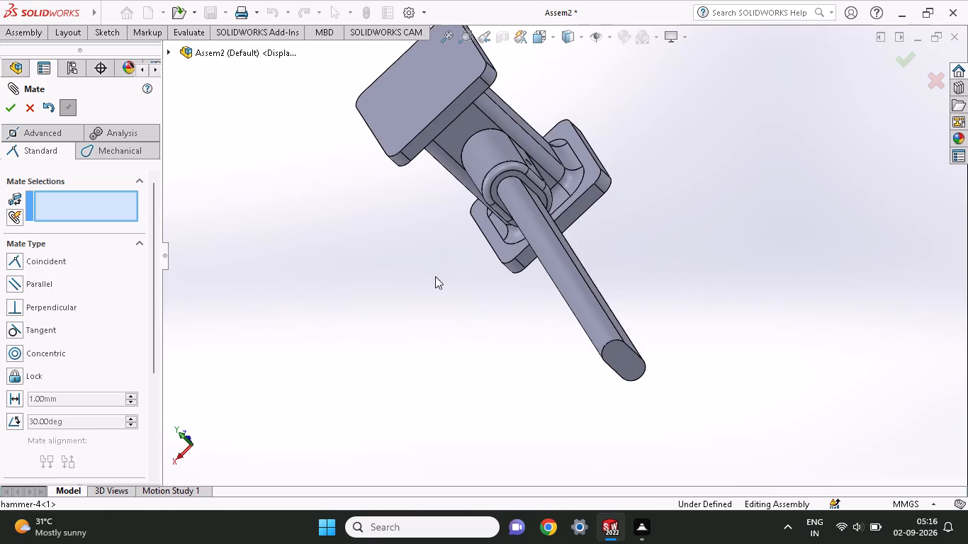
middle_drag(479, 195, 563, 75)
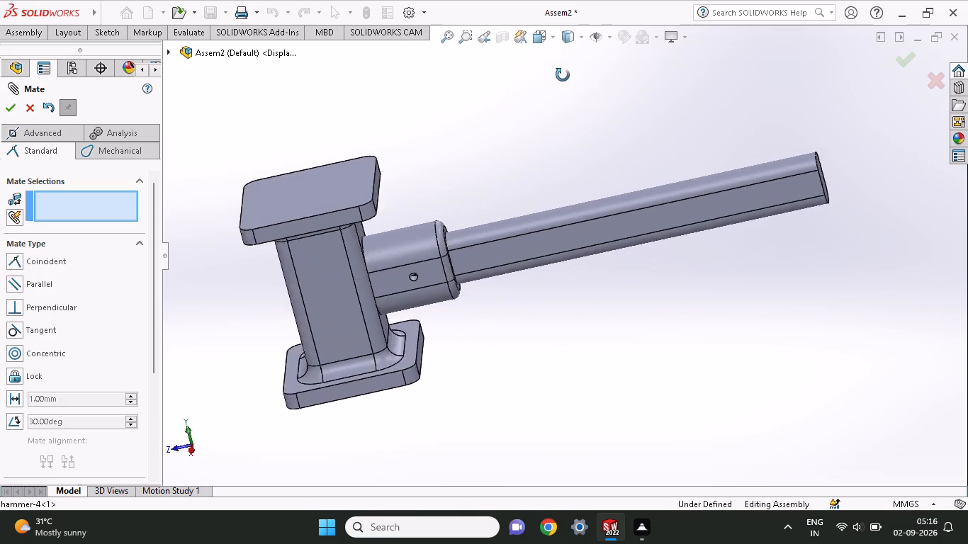
middle_drag(563, 75, 486, 306)
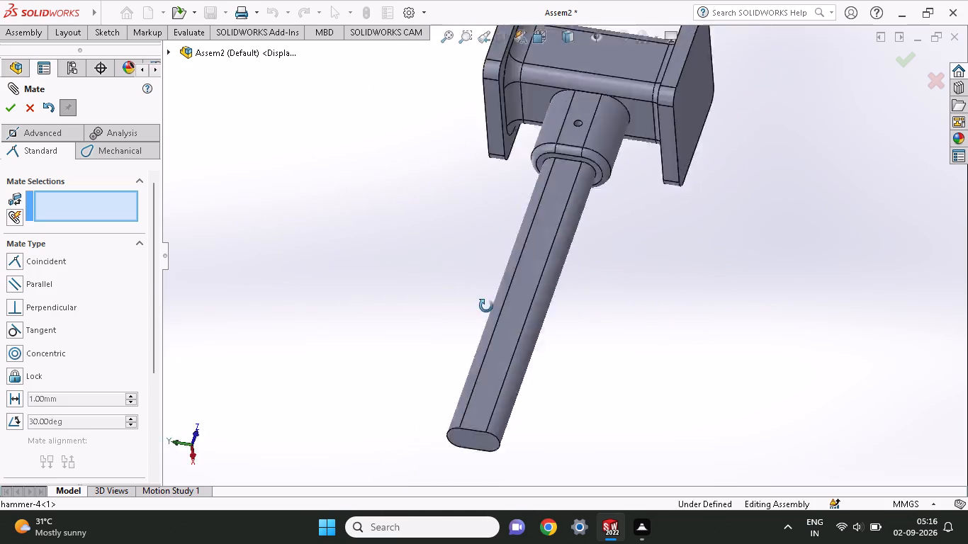
middle_drag(486, 306, 517, 81)
middle_drag(613, 273, 660, 236)
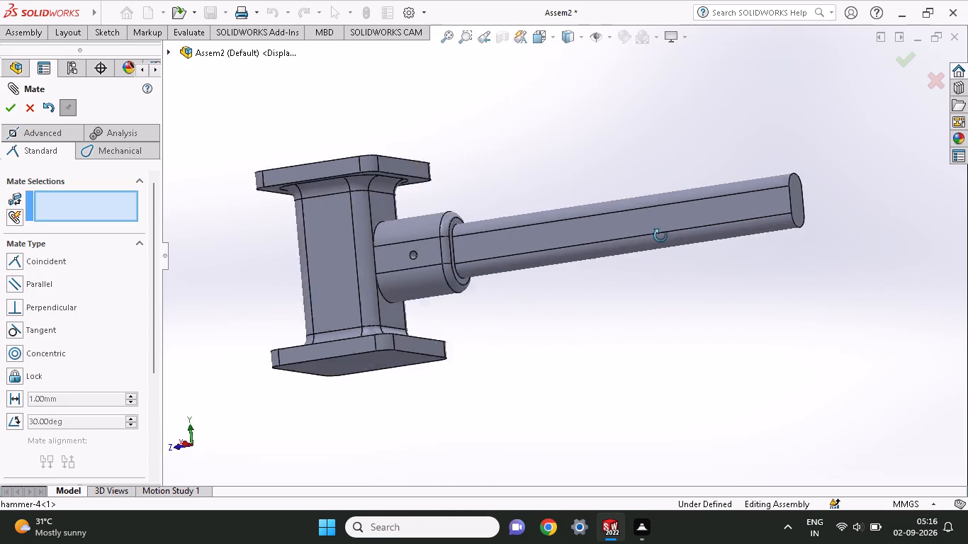
middle_drag(660, 236, 575, 353)
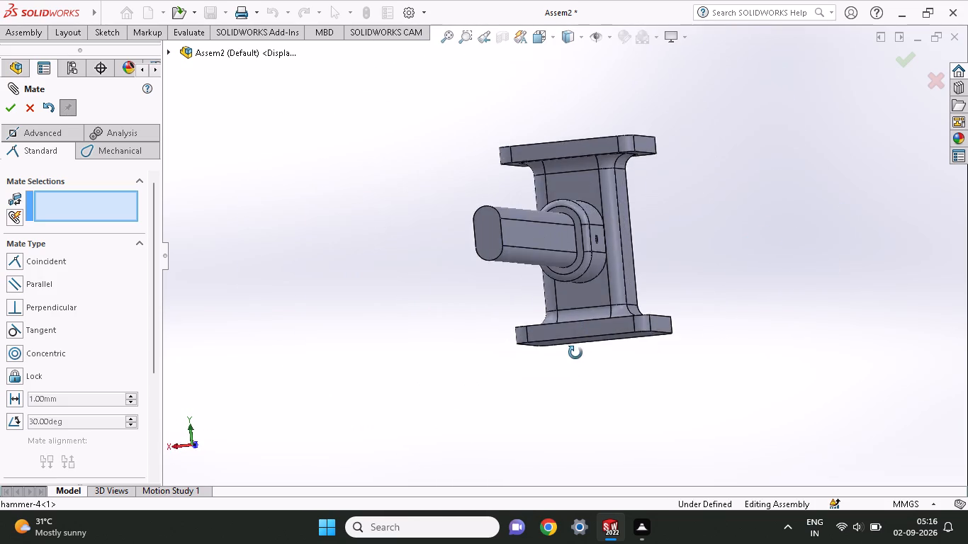
middle_drag(575, 353, 624, 357)
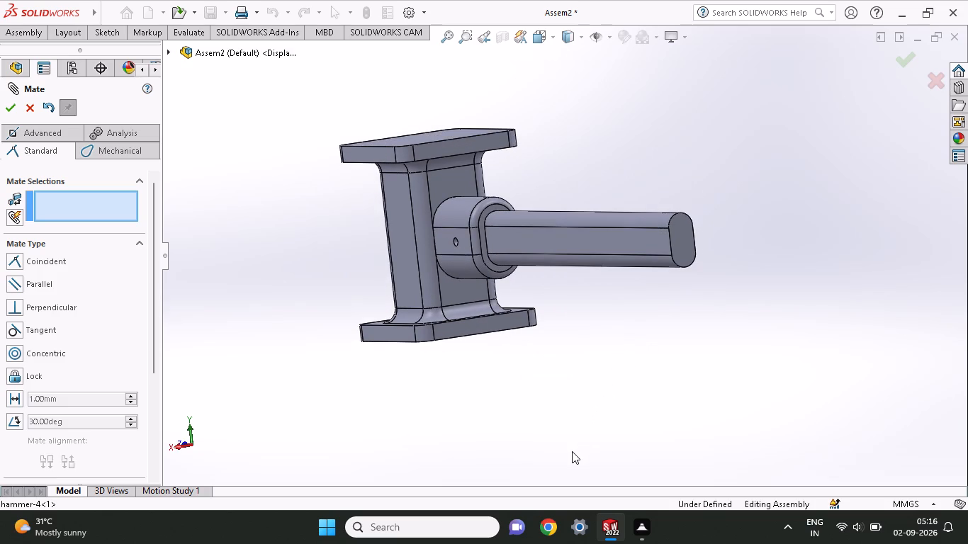
middle_drag(600, 372, 604, 372)
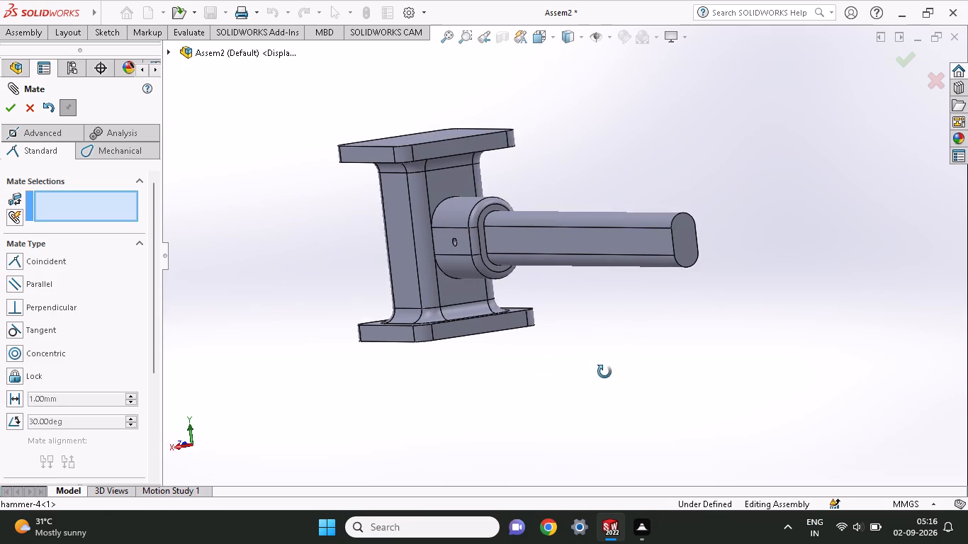
middle_drag(604, 372, 582, 401)
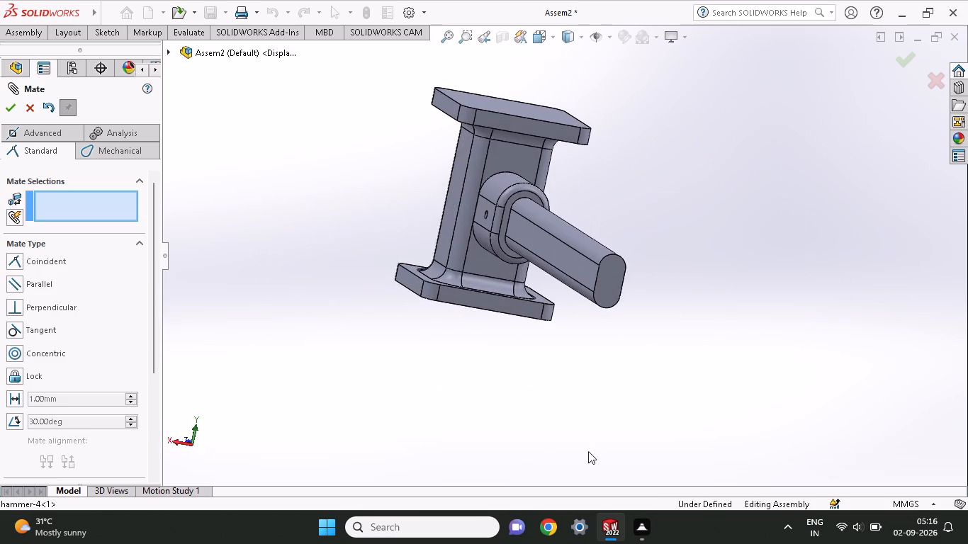
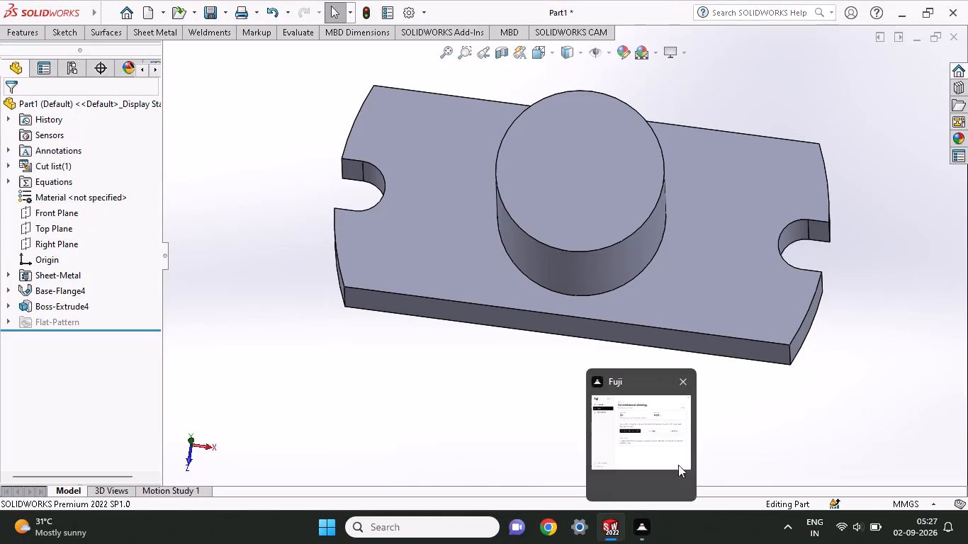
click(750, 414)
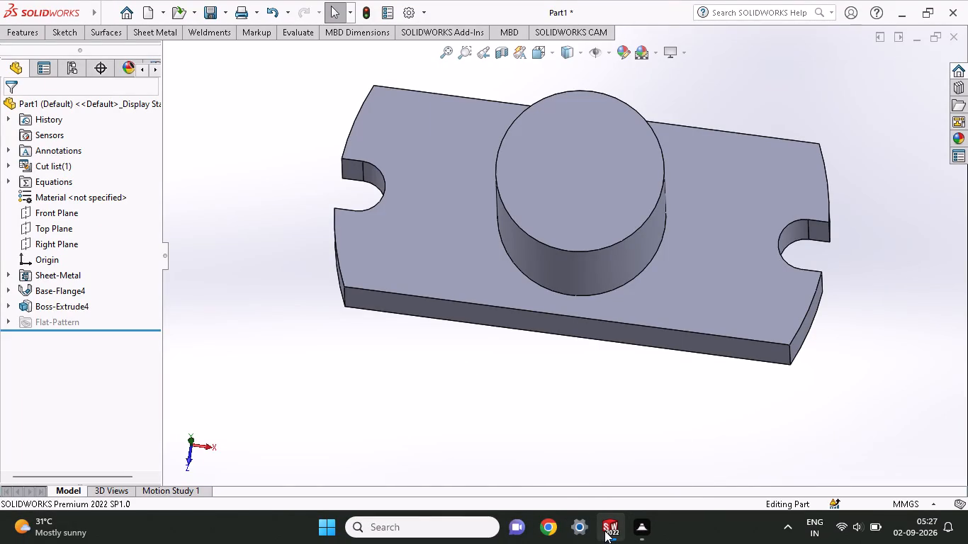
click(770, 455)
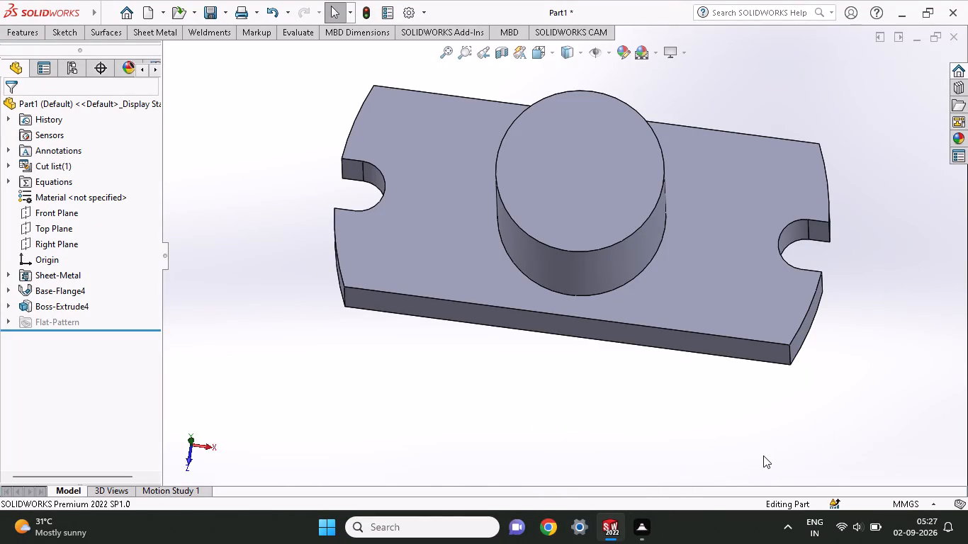
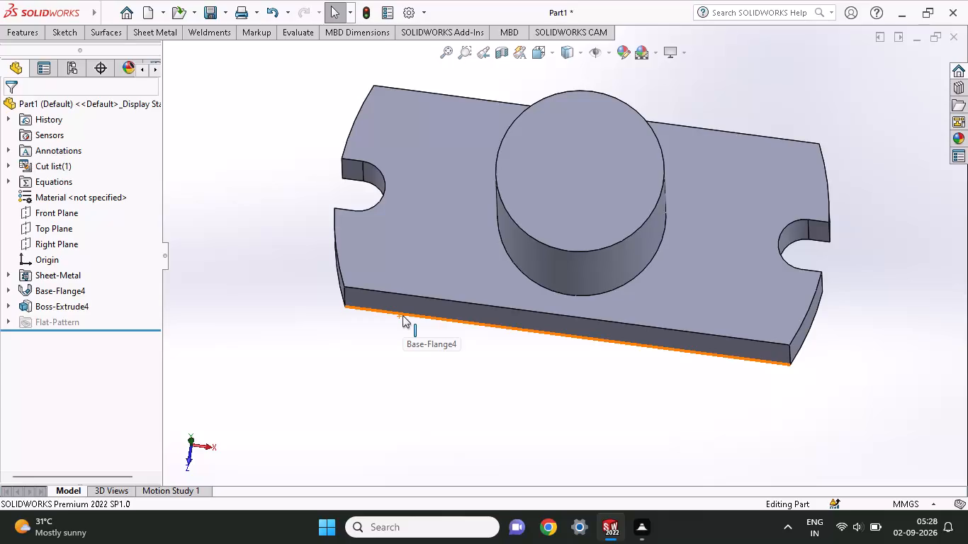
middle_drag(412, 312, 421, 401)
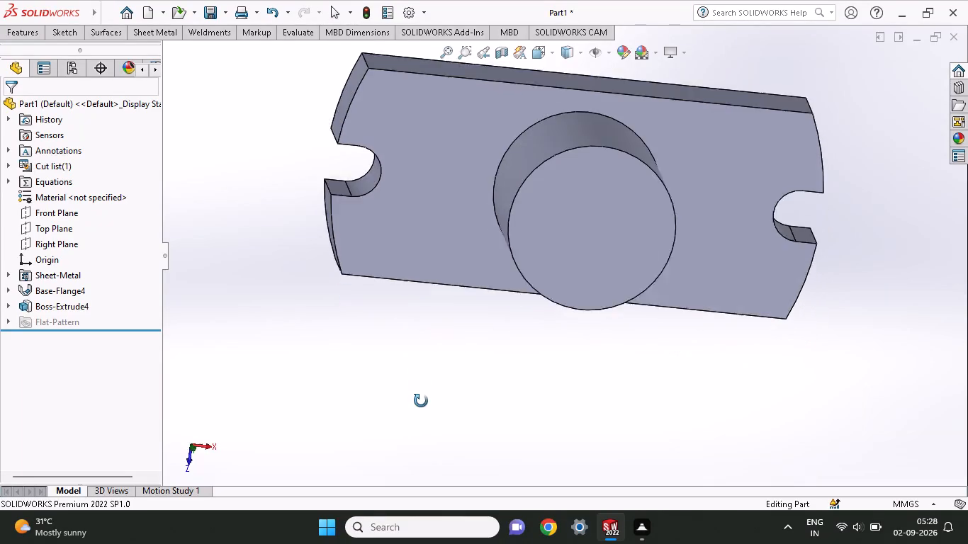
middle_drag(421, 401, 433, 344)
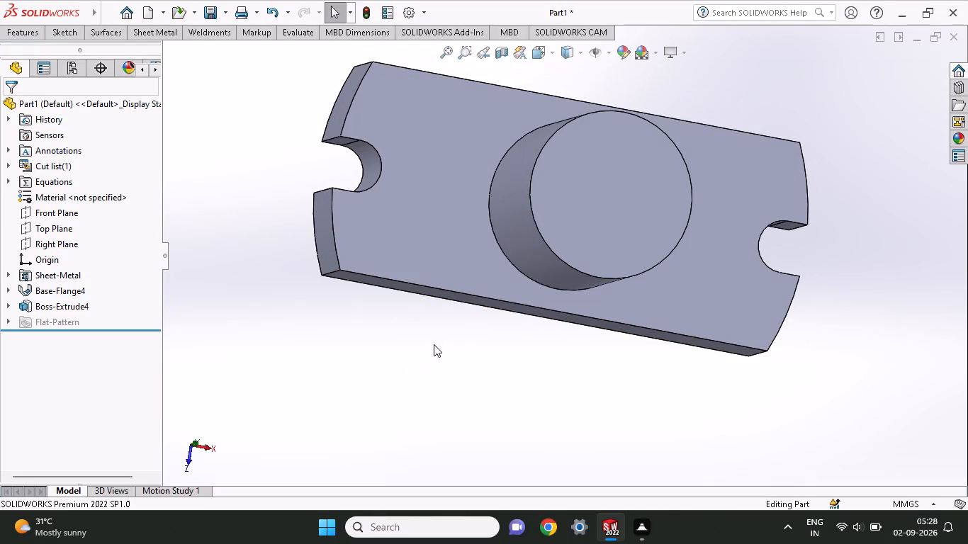
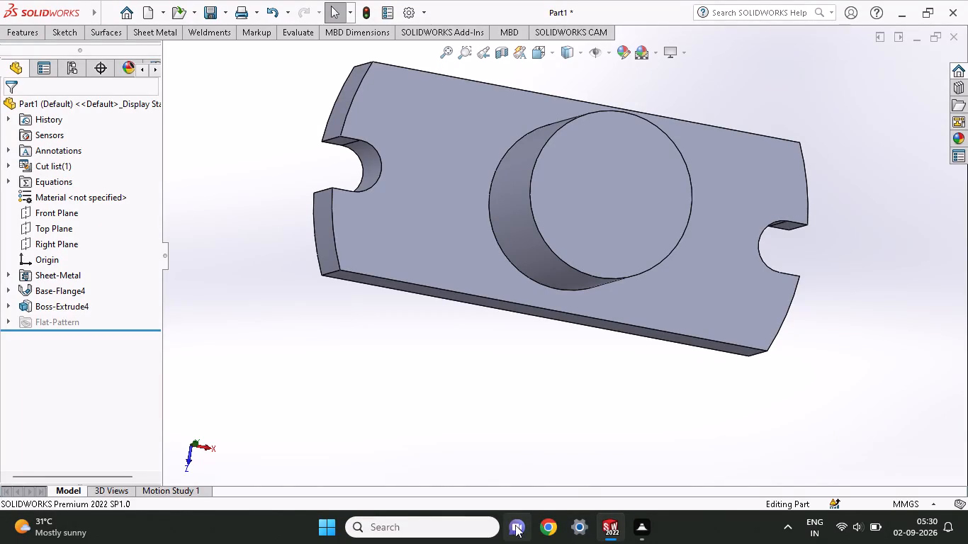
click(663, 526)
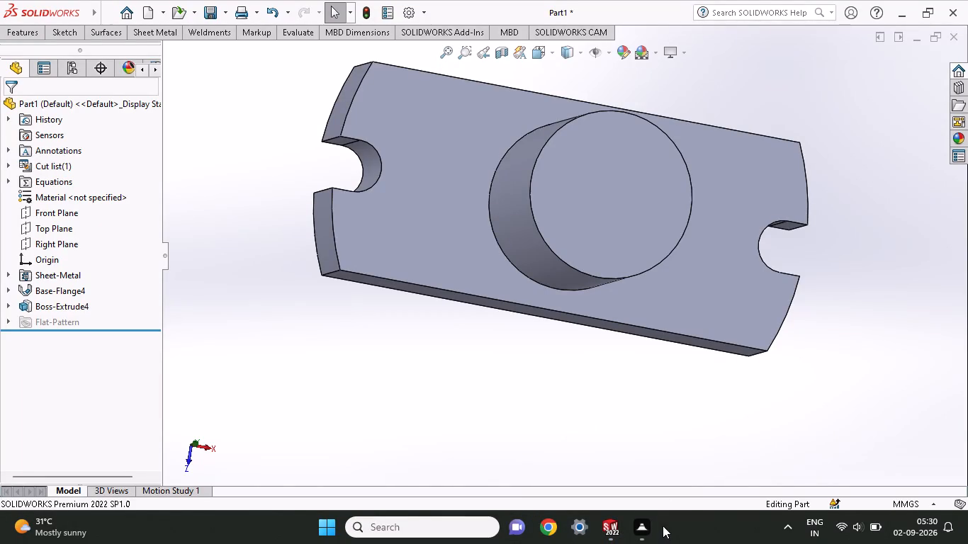
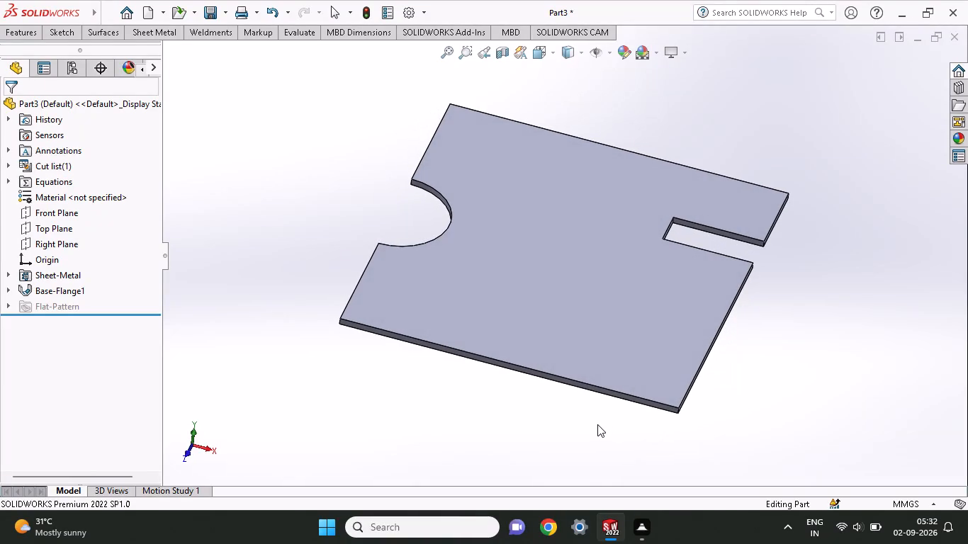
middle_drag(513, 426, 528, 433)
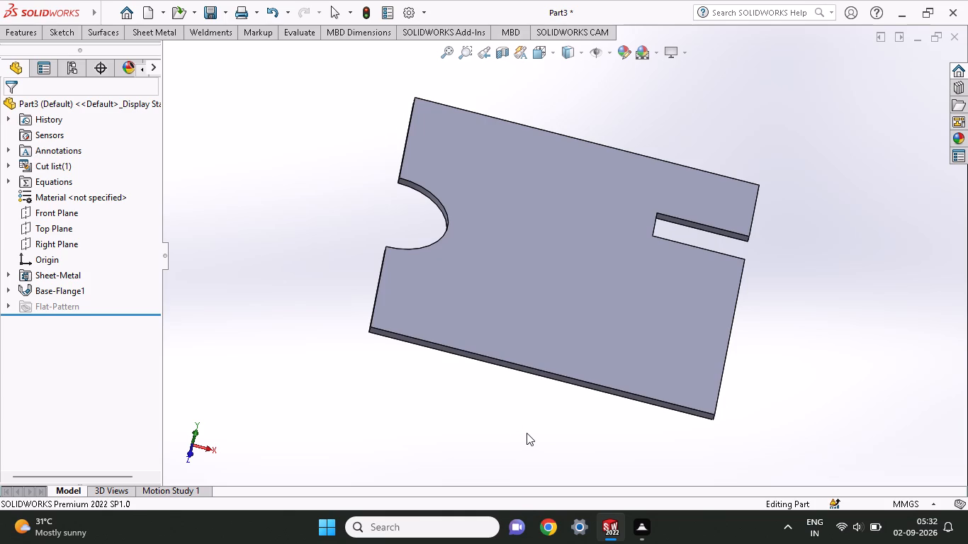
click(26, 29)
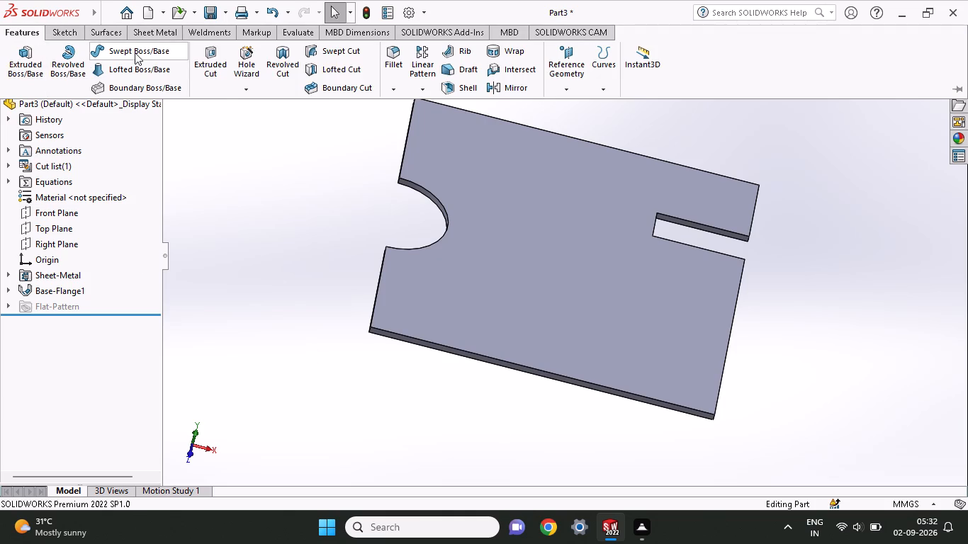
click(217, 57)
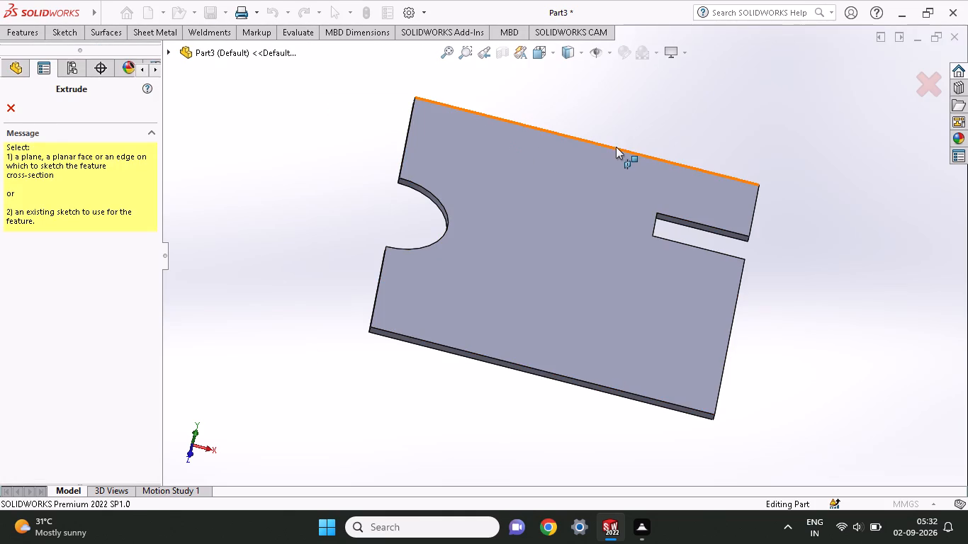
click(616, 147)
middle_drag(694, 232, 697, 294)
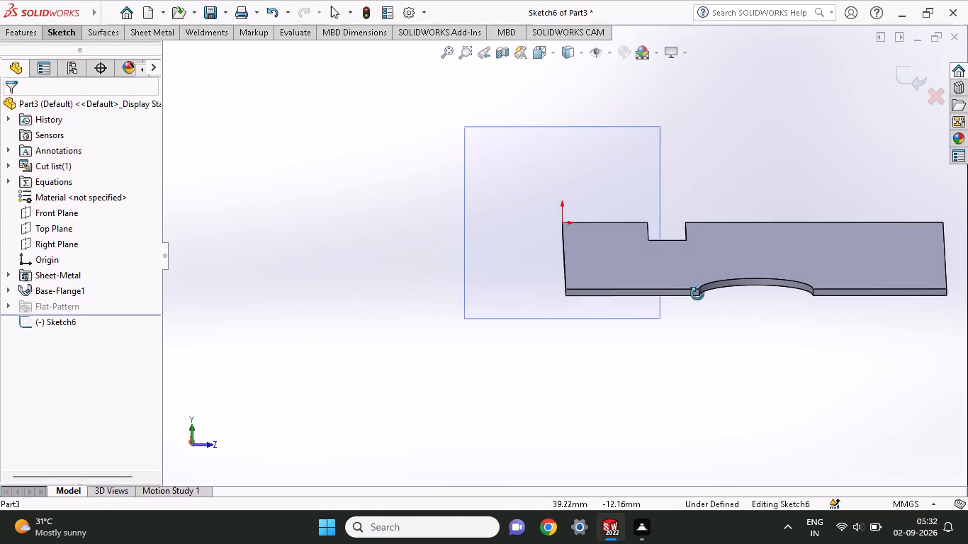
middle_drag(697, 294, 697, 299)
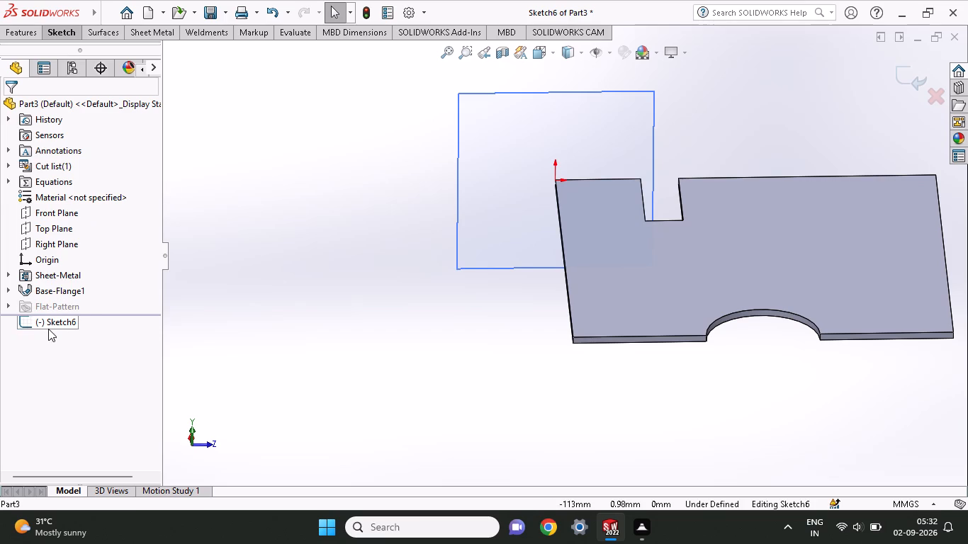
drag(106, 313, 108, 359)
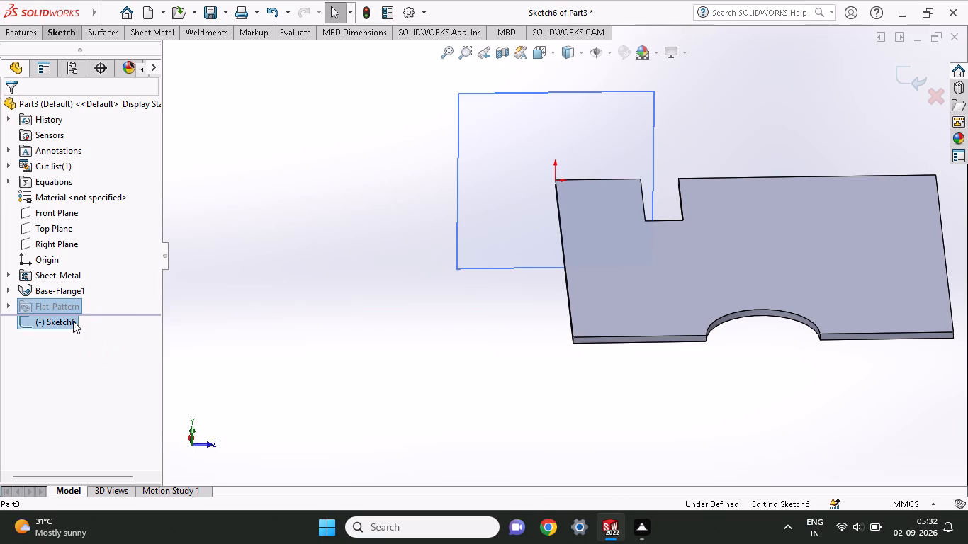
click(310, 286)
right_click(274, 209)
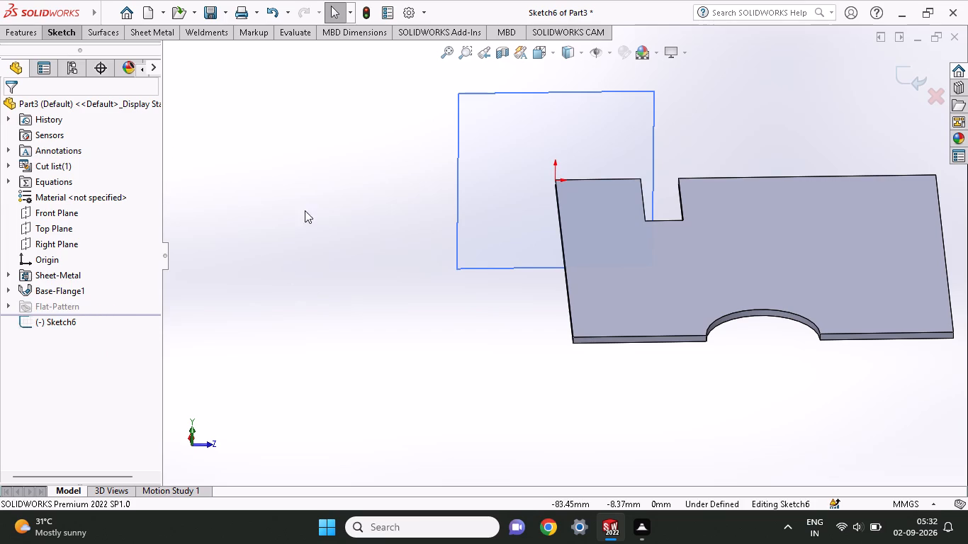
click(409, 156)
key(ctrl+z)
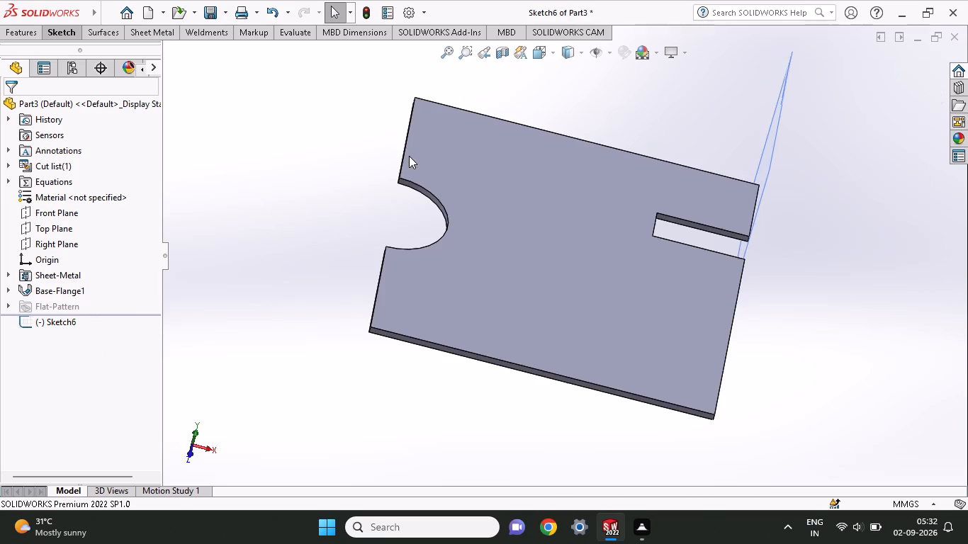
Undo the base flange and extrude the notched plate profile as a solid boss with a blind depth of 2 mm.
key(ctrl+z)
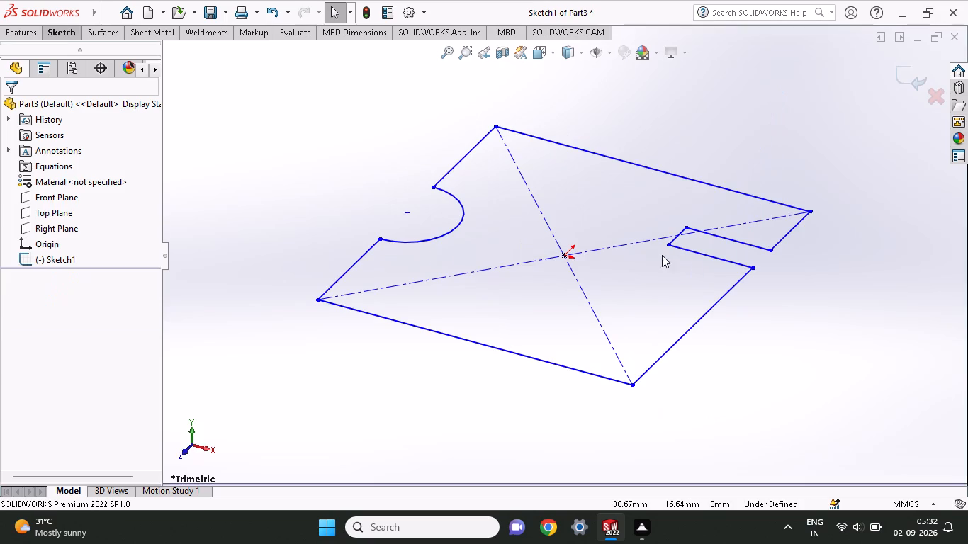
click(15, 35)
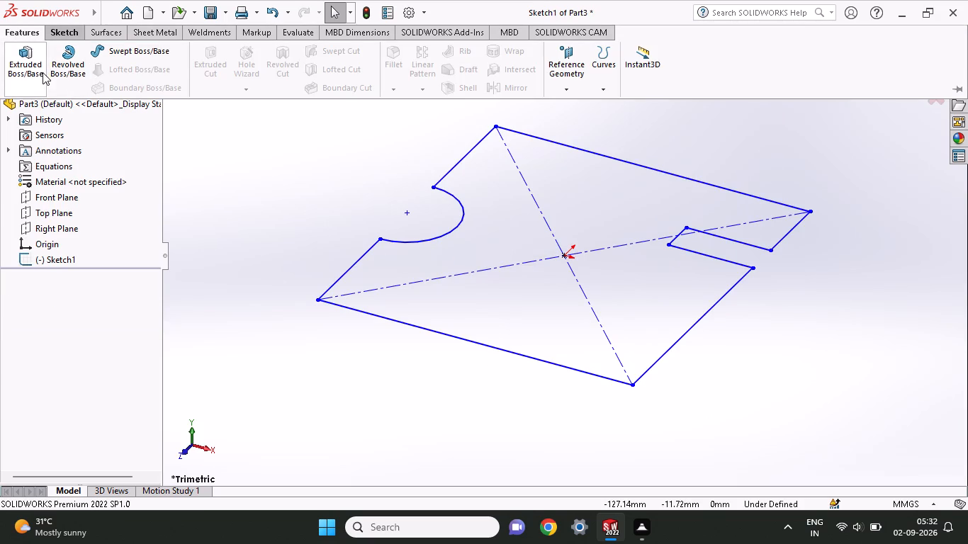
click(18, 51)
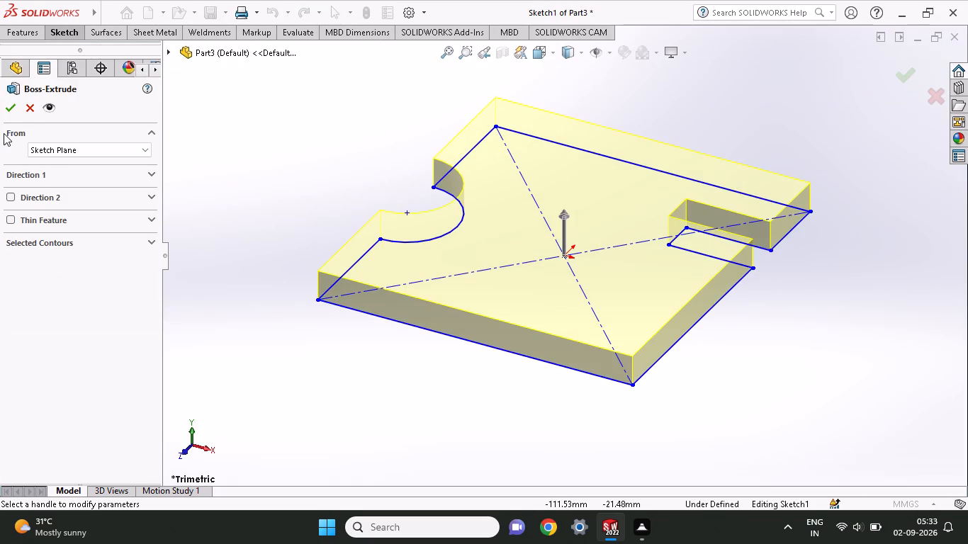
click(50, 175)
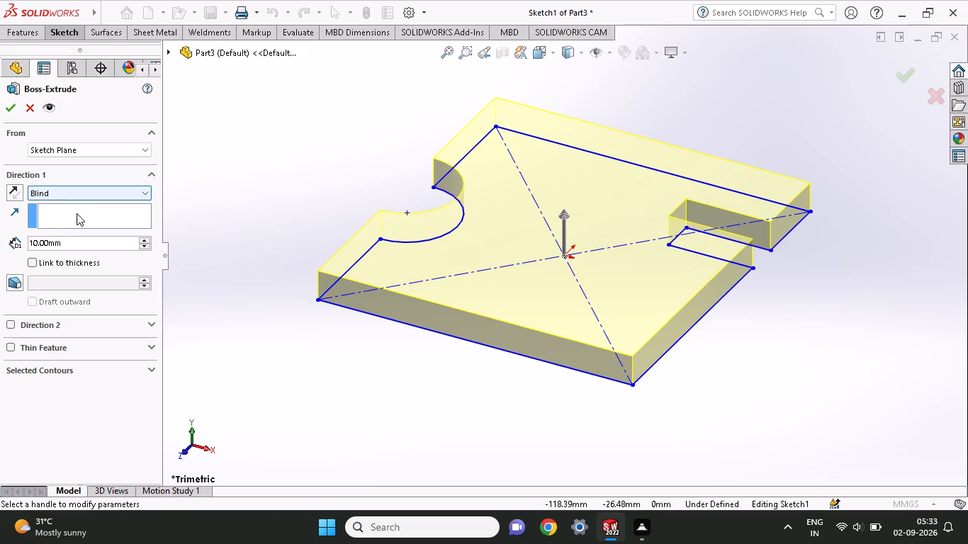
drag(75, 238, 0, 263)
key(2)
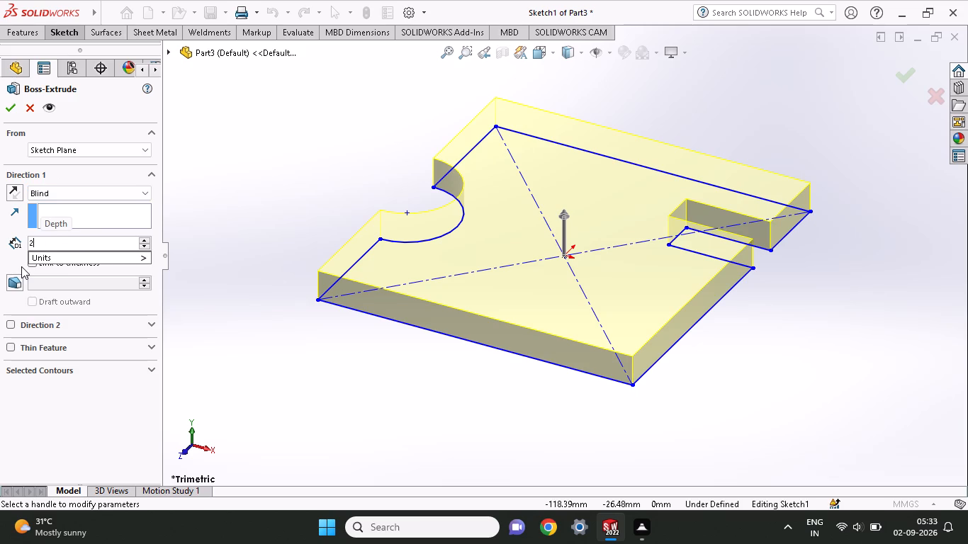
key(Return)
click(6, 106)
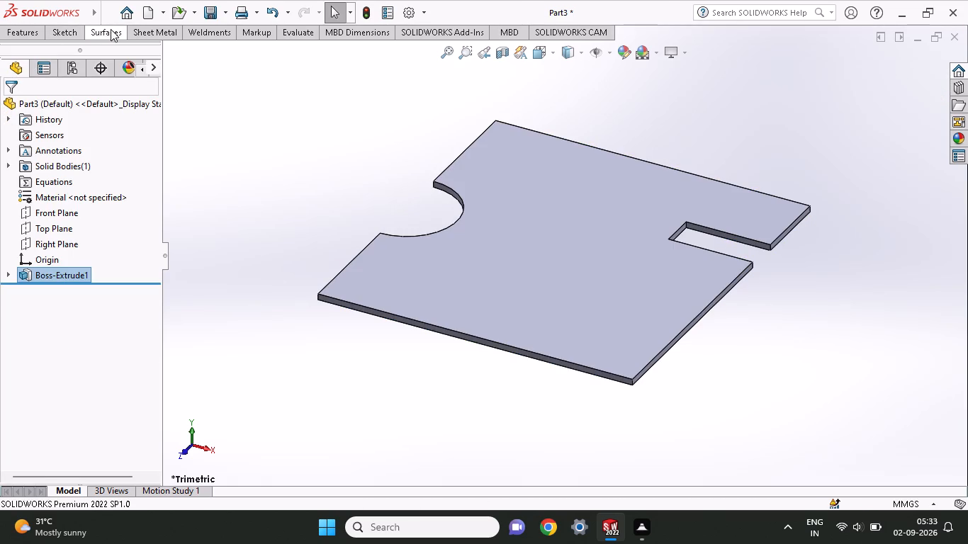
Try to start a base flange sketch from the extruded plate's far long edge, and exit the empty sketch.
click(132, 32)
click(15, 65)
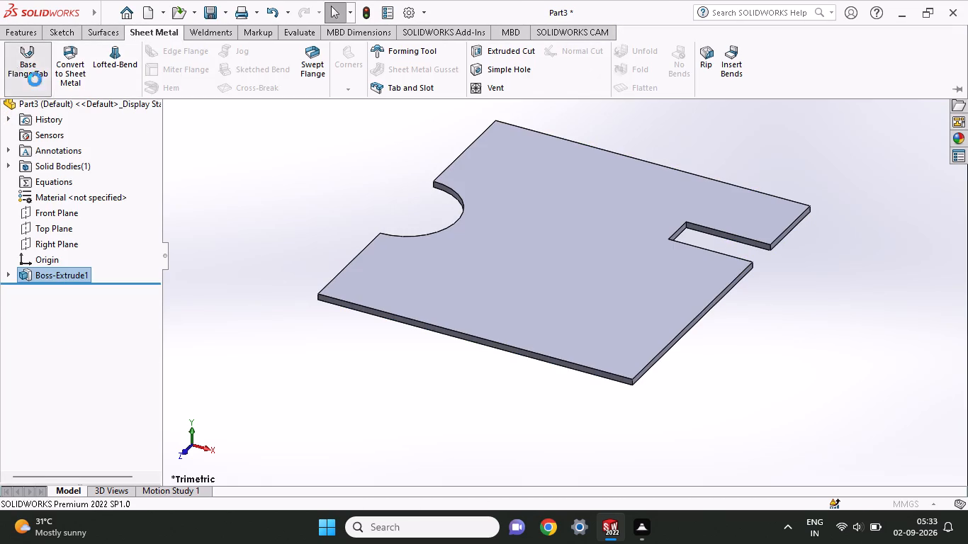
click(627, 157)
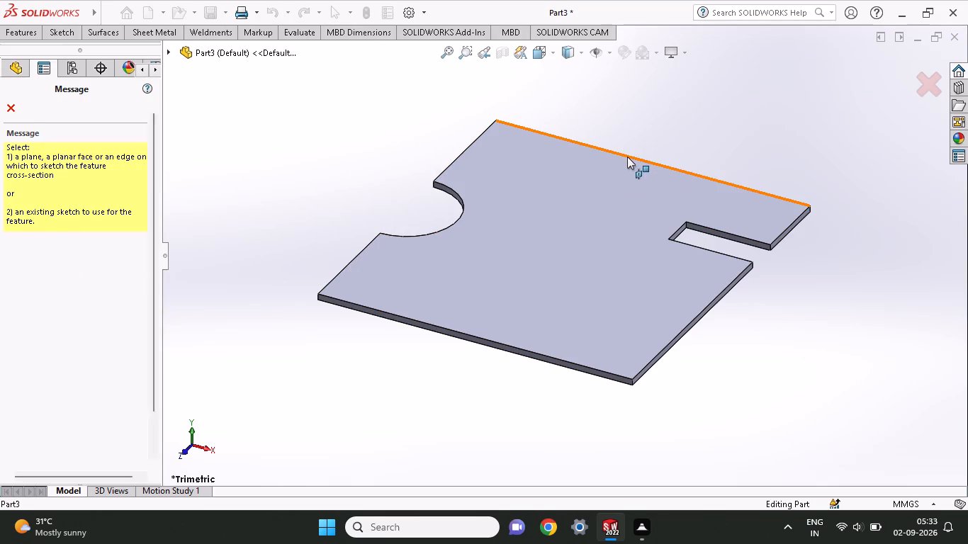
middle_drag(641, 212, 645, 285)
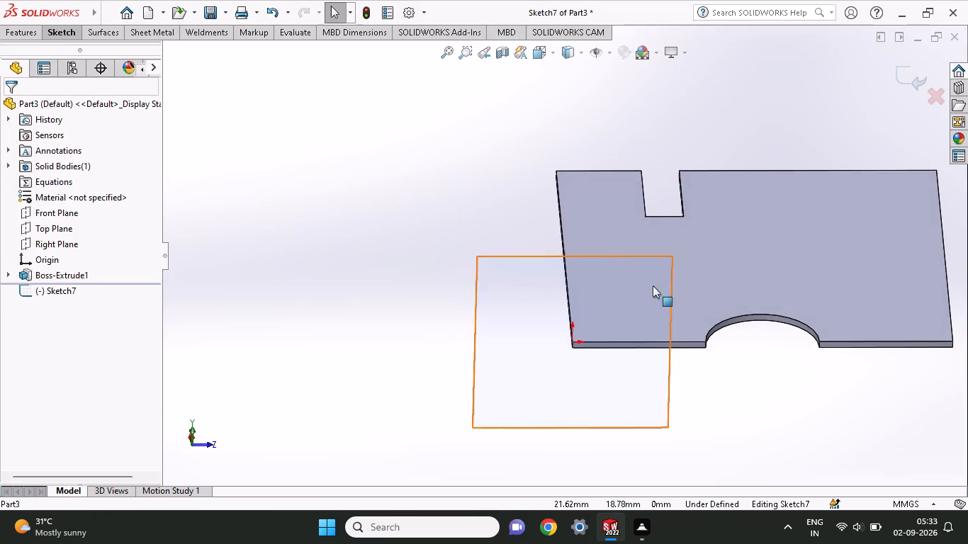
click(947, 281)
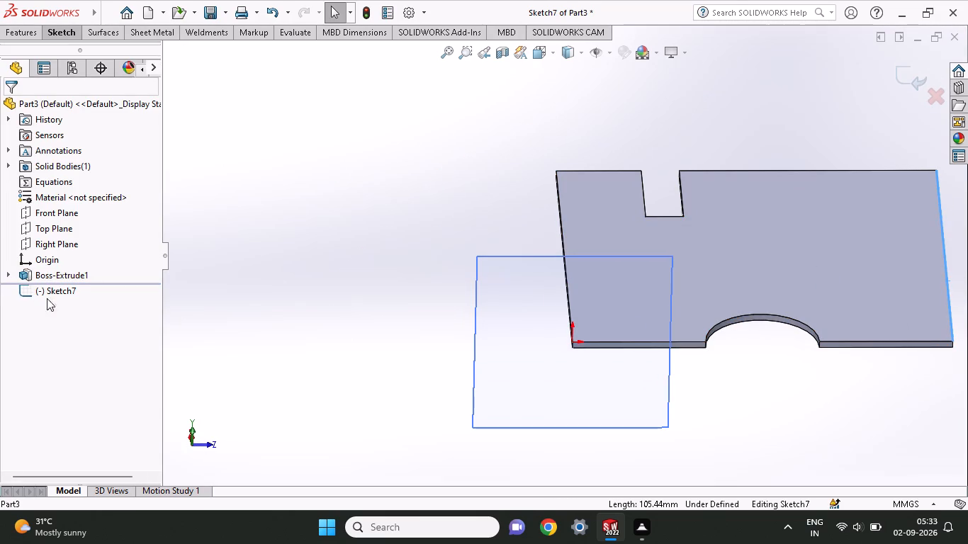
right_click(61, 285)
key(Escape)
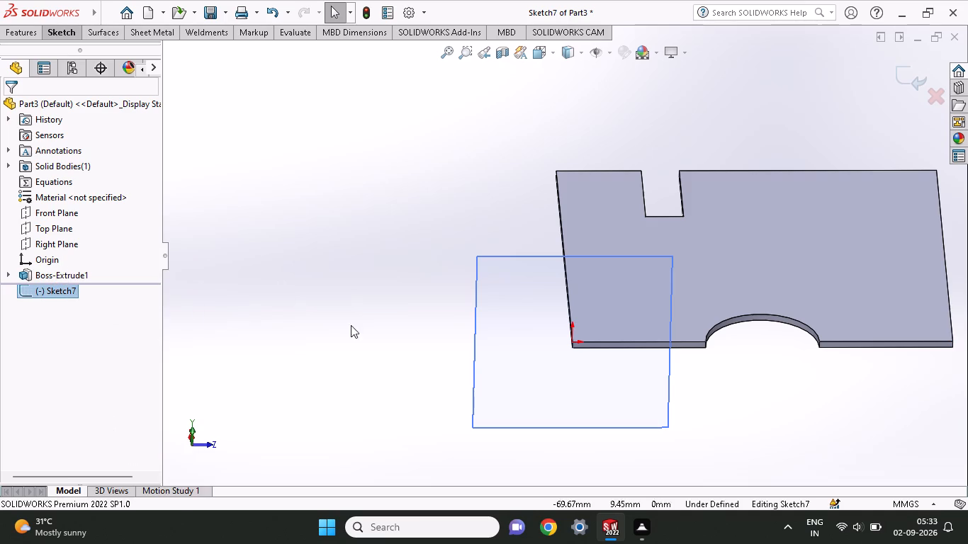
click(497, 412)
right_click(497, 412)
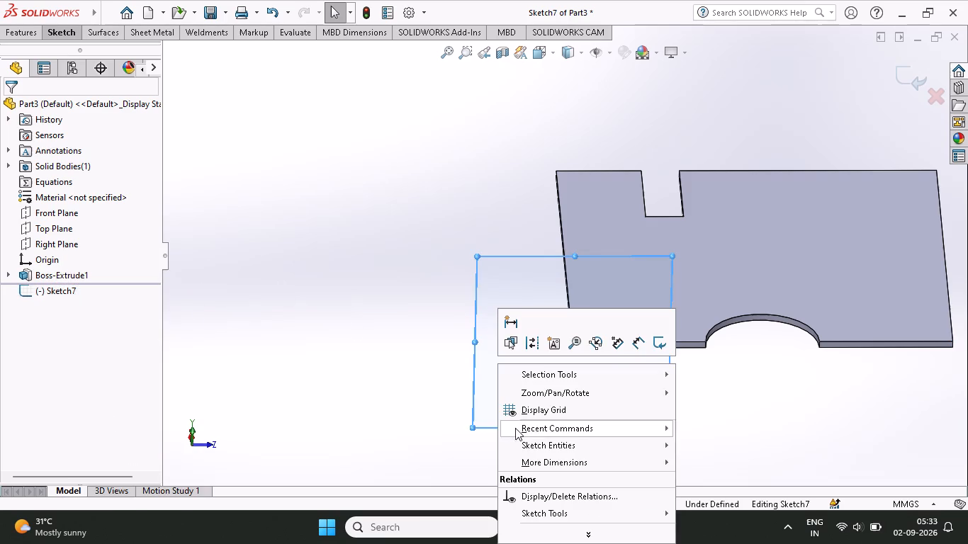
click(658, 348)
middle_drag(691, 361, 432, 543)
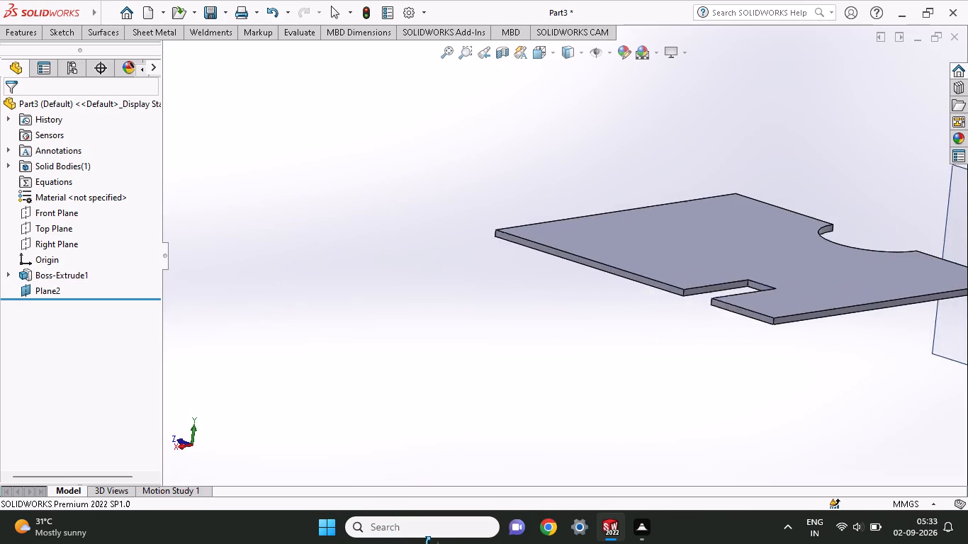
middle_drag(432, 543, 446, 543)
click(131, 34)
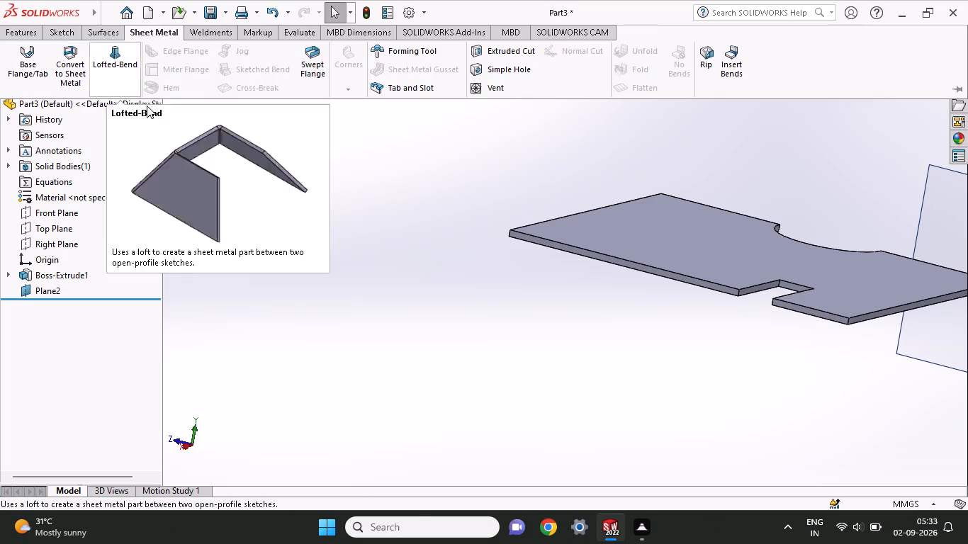
Undo the edge plane, the plate extrusion and all notched profile geometry back to an empty sketch on the Top Plane.
key(ctrl+z)
key(ctrl+z)
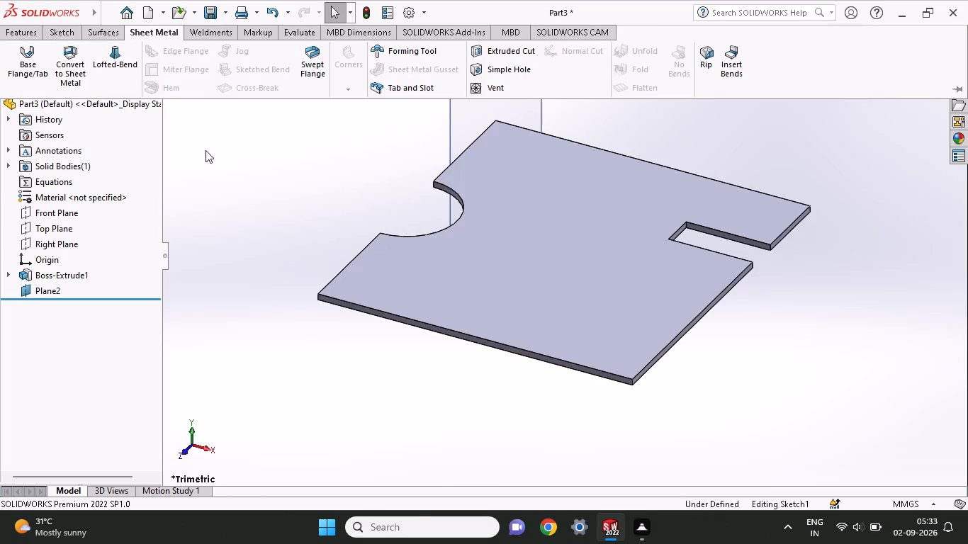
key(ctrl+z)
key(ctrl+z)
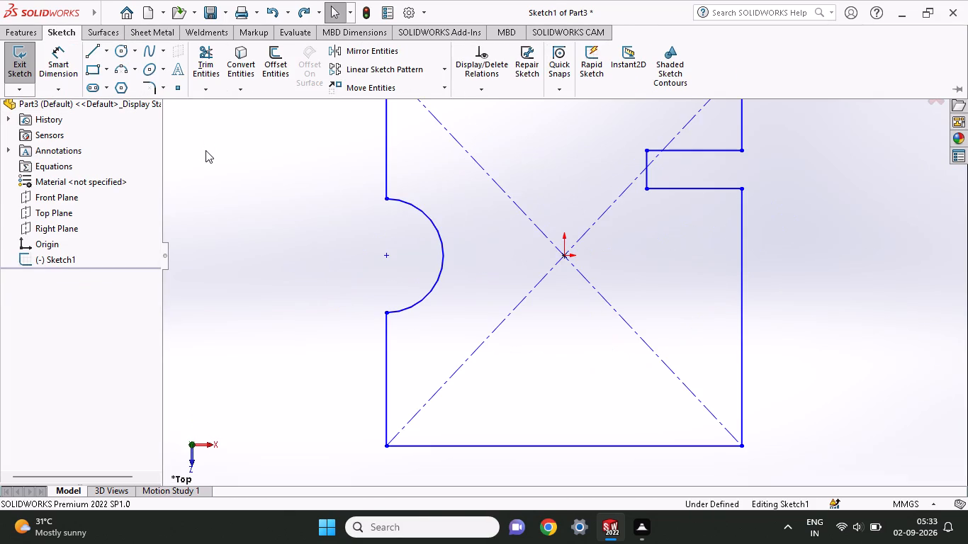
key(ctrl+z)
key(ctrl+z)
key(ctrl+z)
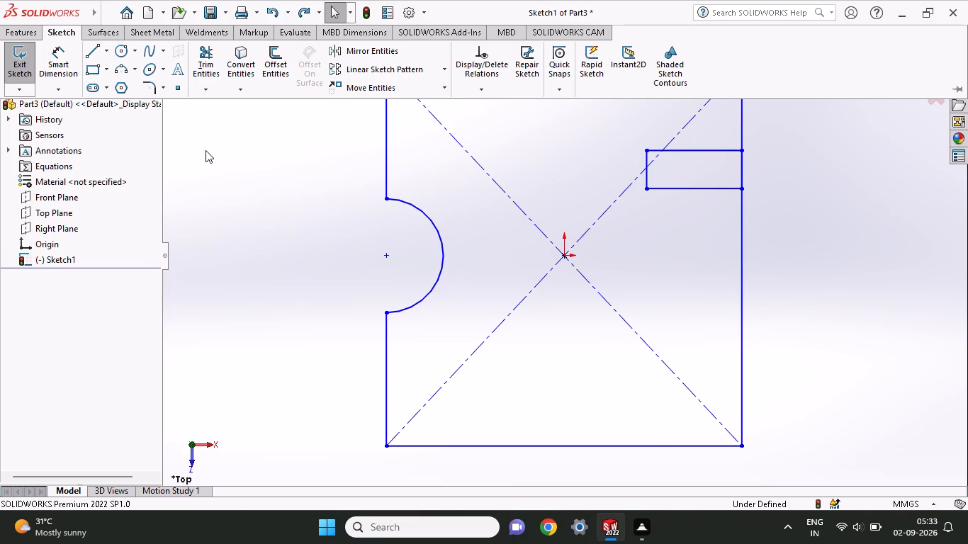
key(ctrl+z)
key(ctrl+z)
key(ctrl+z)
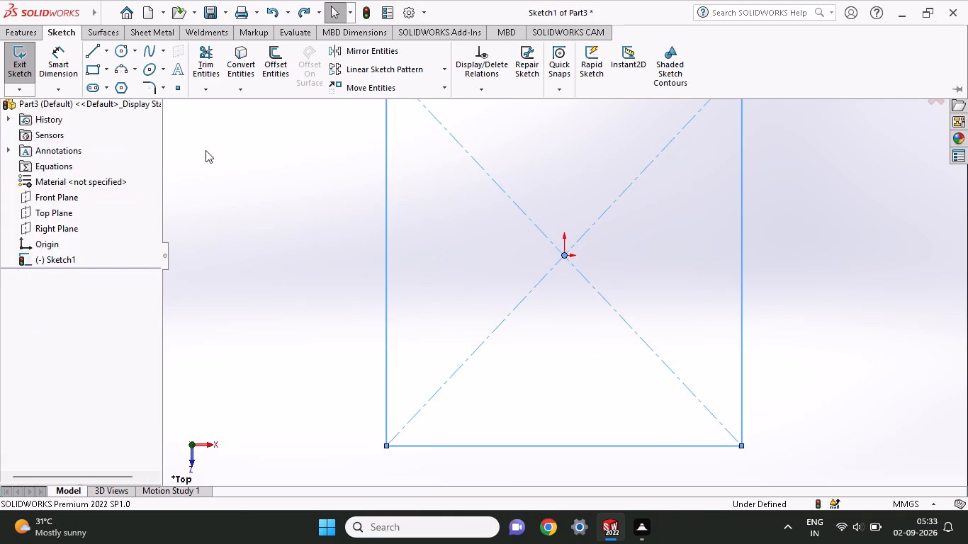
ctrl+scroll(605, 262, up, 1)
ctrl+scroll(605, 262, down, 4)
ctrl+scroll(605, 262, up, 3)
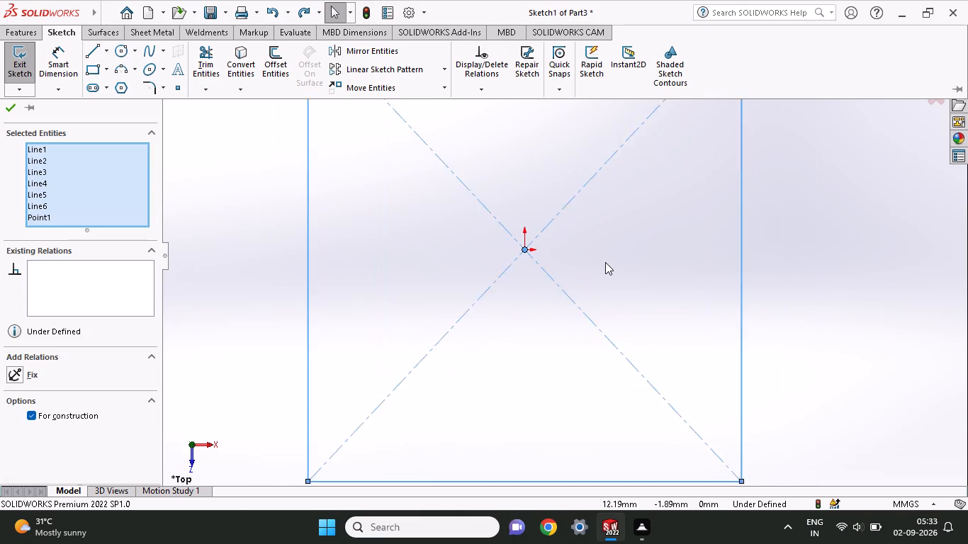
ctrl+scroll(605, 262, up, 4)
scroll(605, 262, right, 1)
key(ctrl+z)
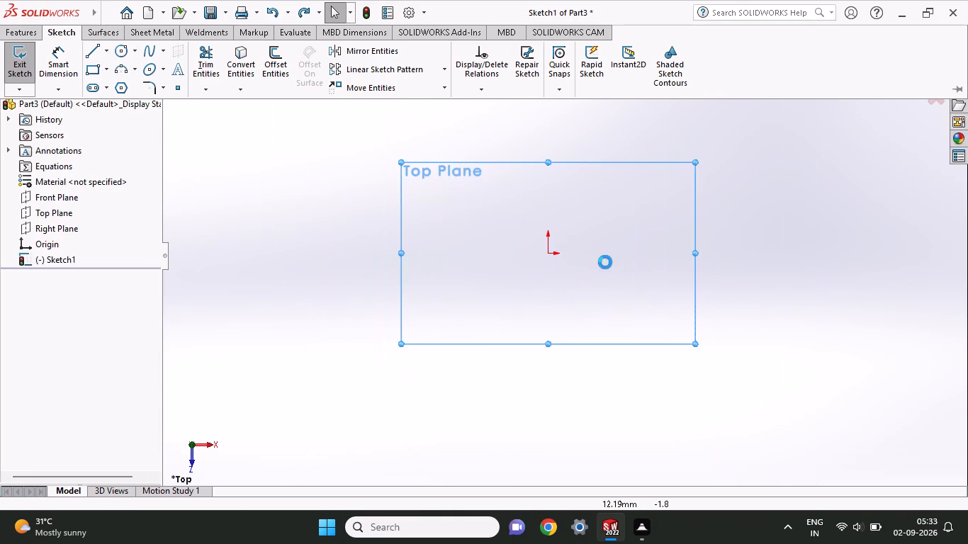
Sketch a center rectangle about 150 mm wide and 193 mm high, centred on the origin.
click(111, 68)
click(103, 103)
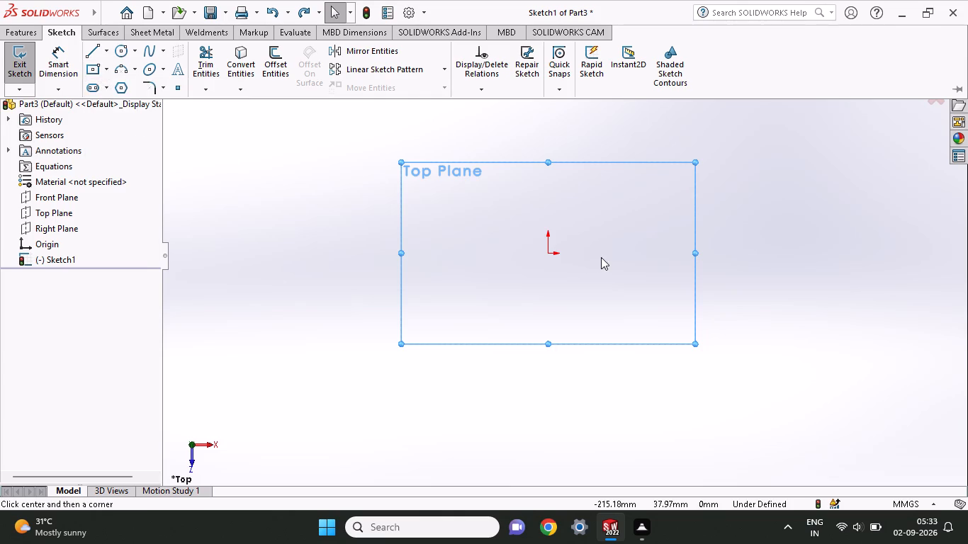
click(547, 253)
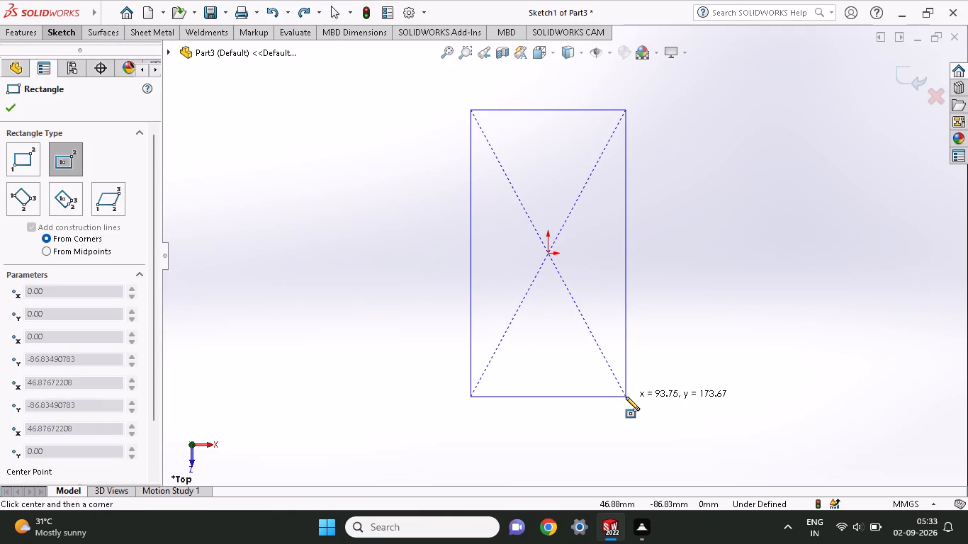
click(671, 412)
Create a 2 mm thick base flange from the rectangle, with K-factor 0.5 and rectangular auto relief at ratio 0.5.
click(7, 33)
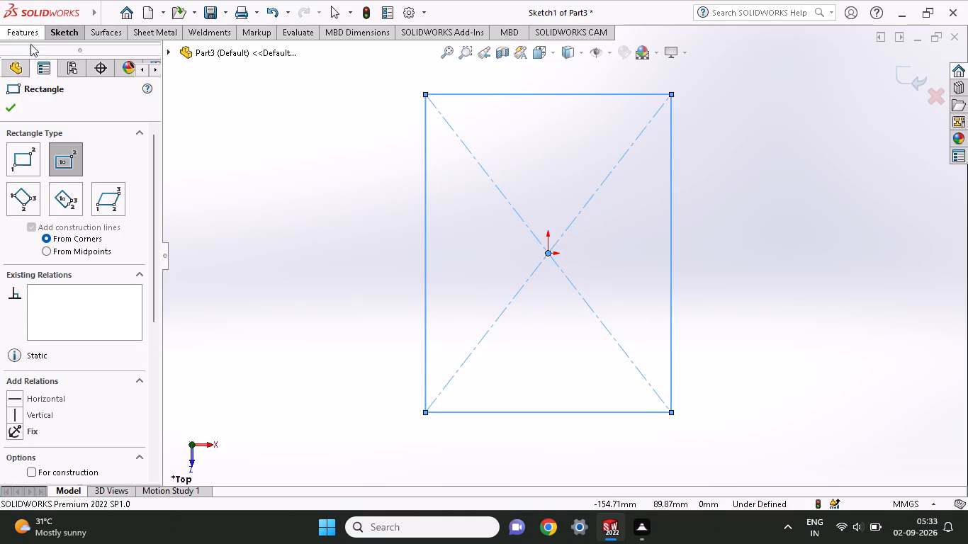
click(159, 33)
click(35, 76)
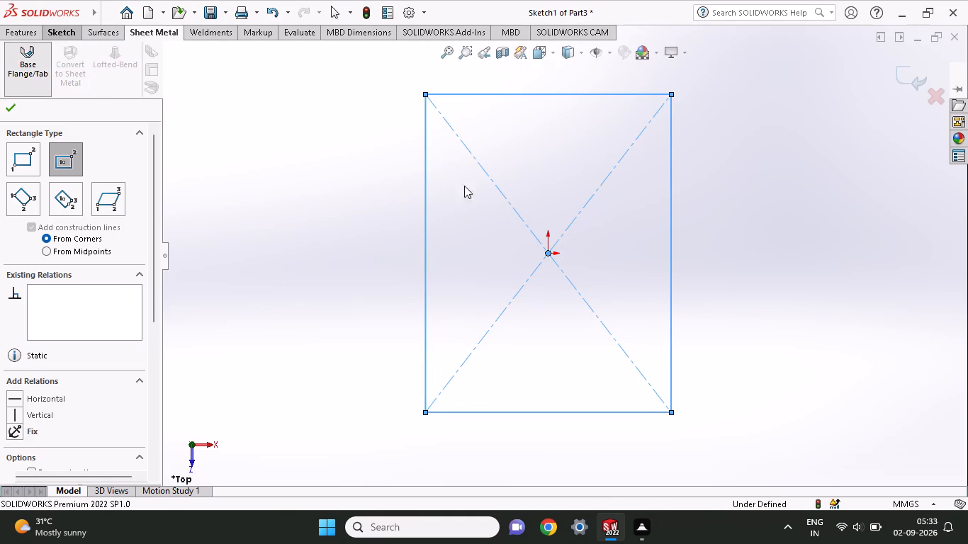
middle_drag(581, 232, 580, 199)
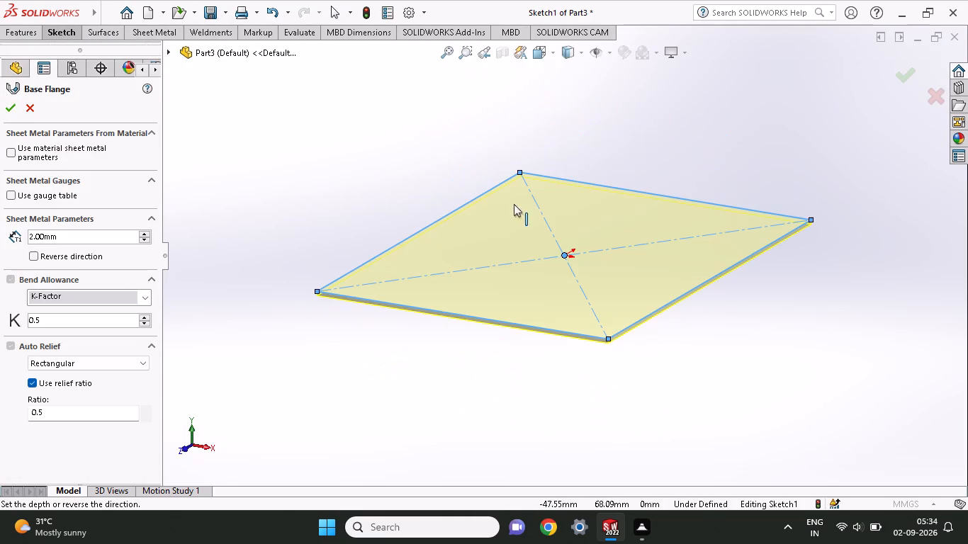
click(9, 106)
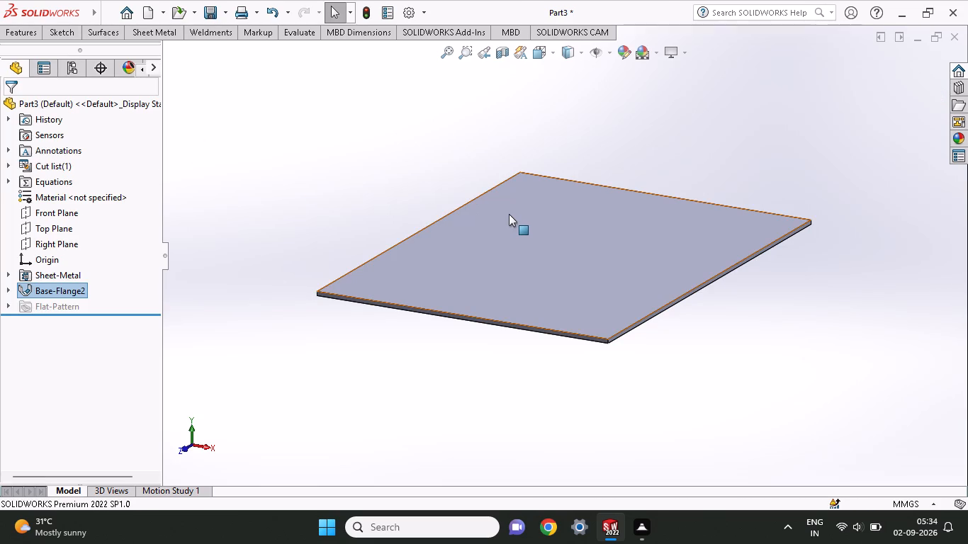
Set up upward edge flanges on the plate's two opposite 150 mm edges with a blind length of 40 mm.
click(137, 36)
click(147, 47)
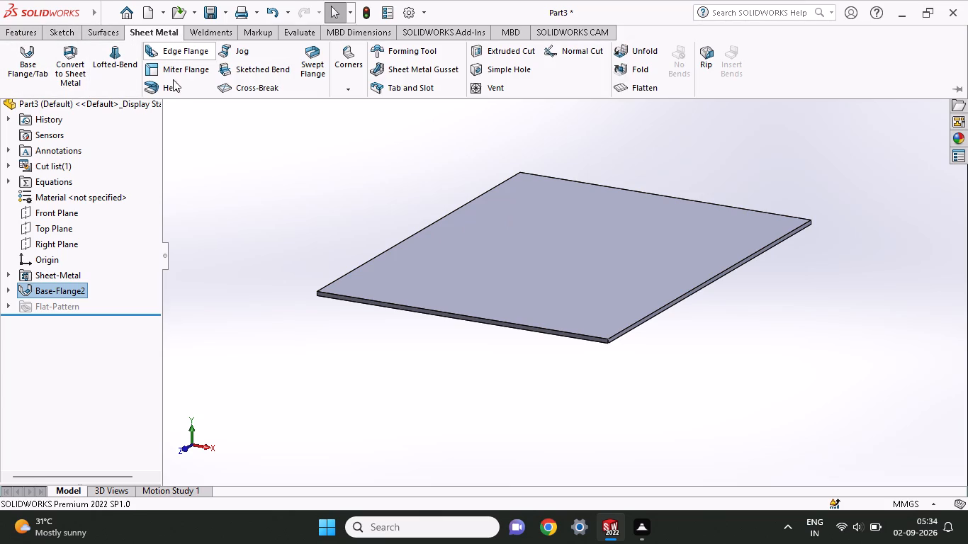
click(632, 188)
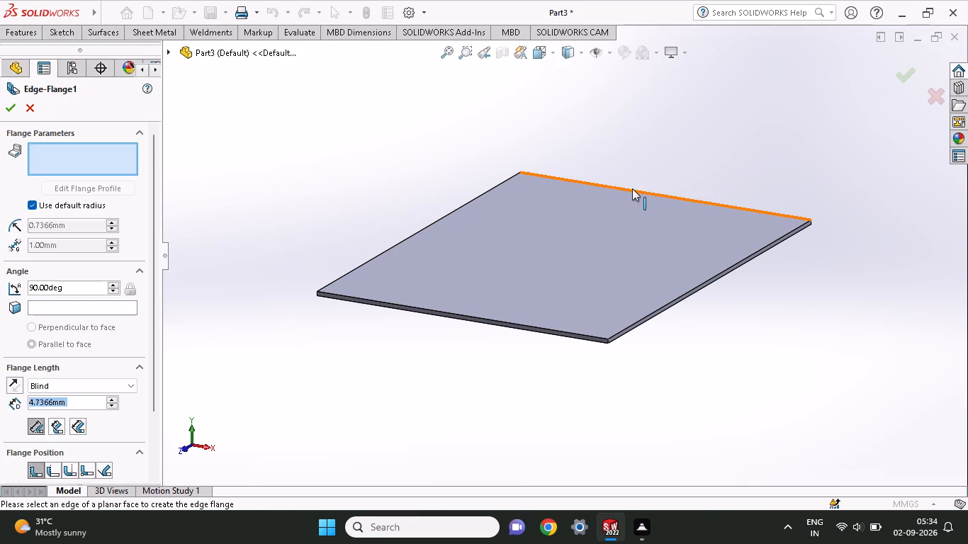
click(617, 135)
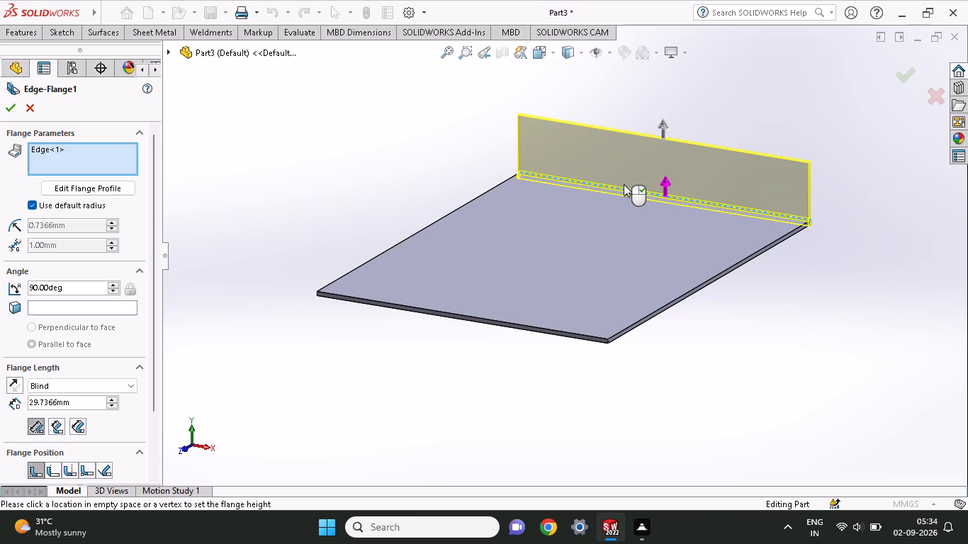
click(544, 328)
click(531, 218)
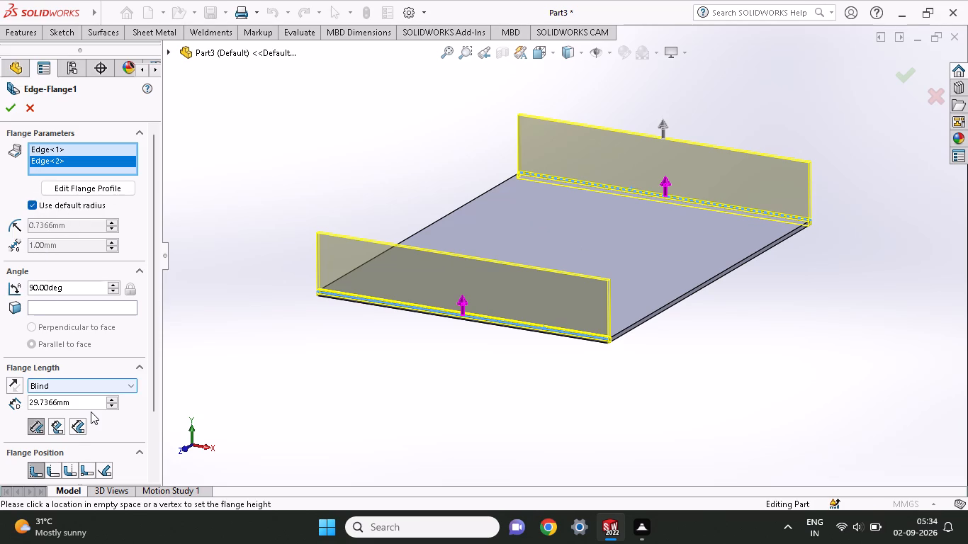
drag(86, 402, 0, 419)
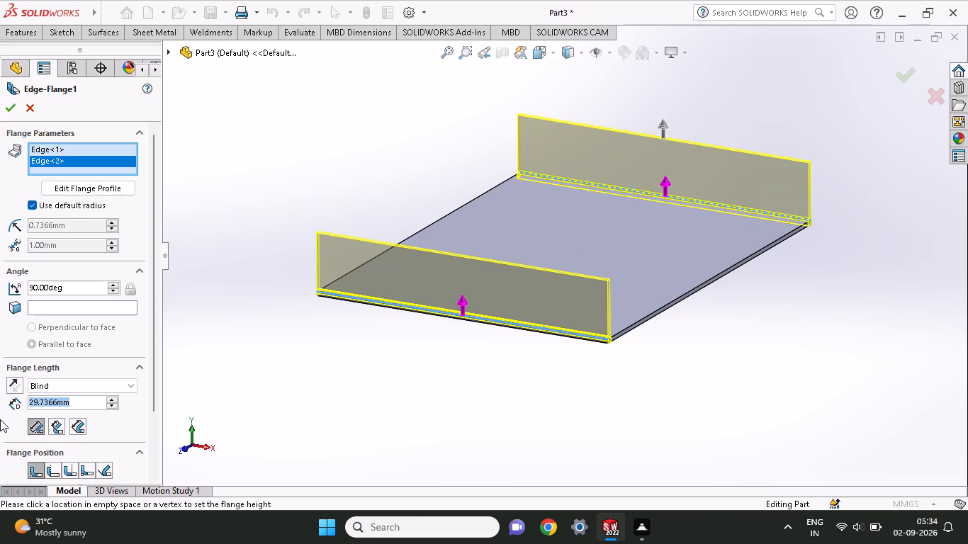
key(4)
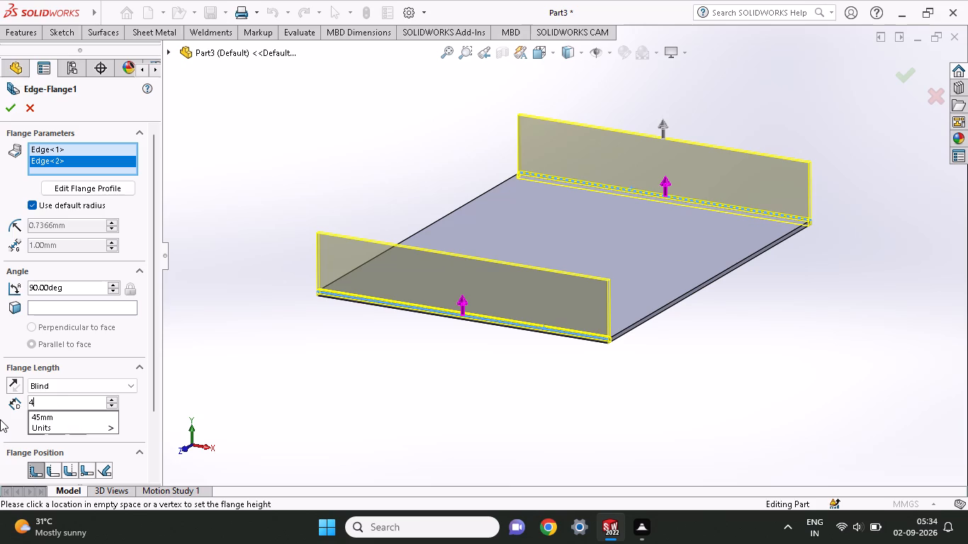
key(0)
key(Return)
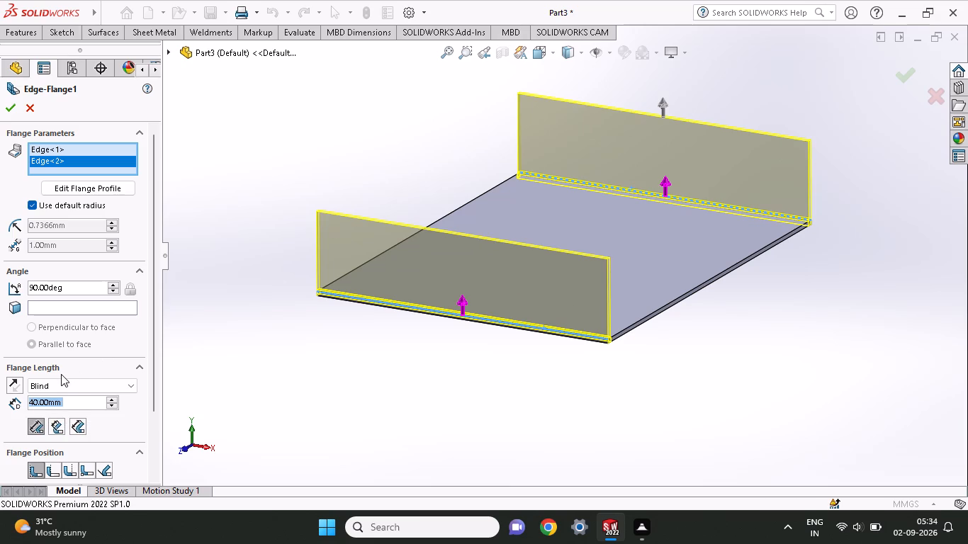
Override the default bend radius with 0.40 mm and create the two edge flanges.
click(40, 207)
drag(82, 229, 44, 237)
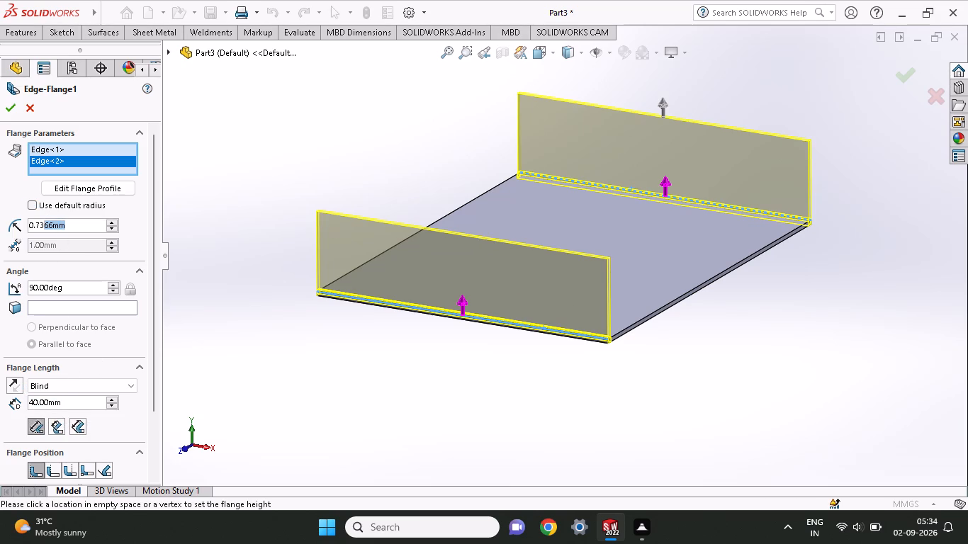
drag(44, 237, 37, 239)
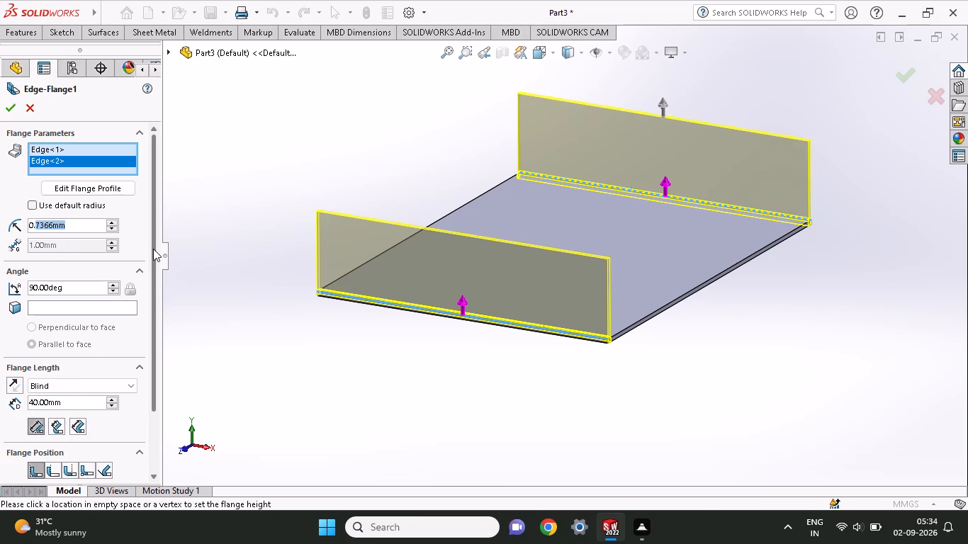
key(4)
key(Return)
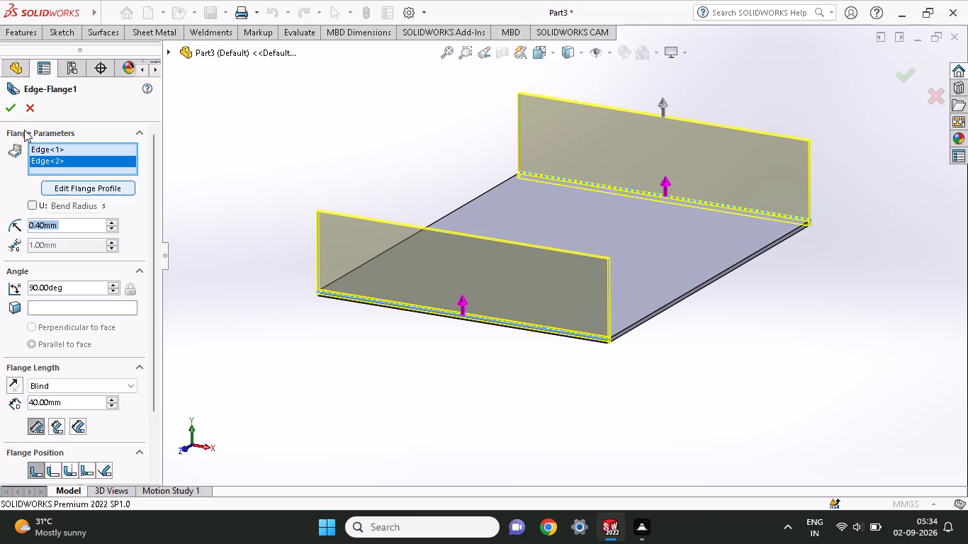
click(10, 110)
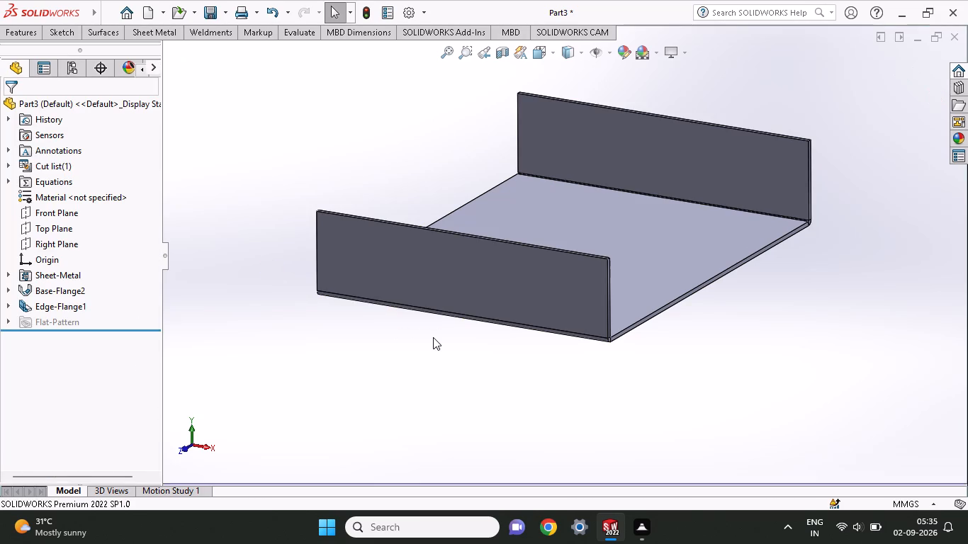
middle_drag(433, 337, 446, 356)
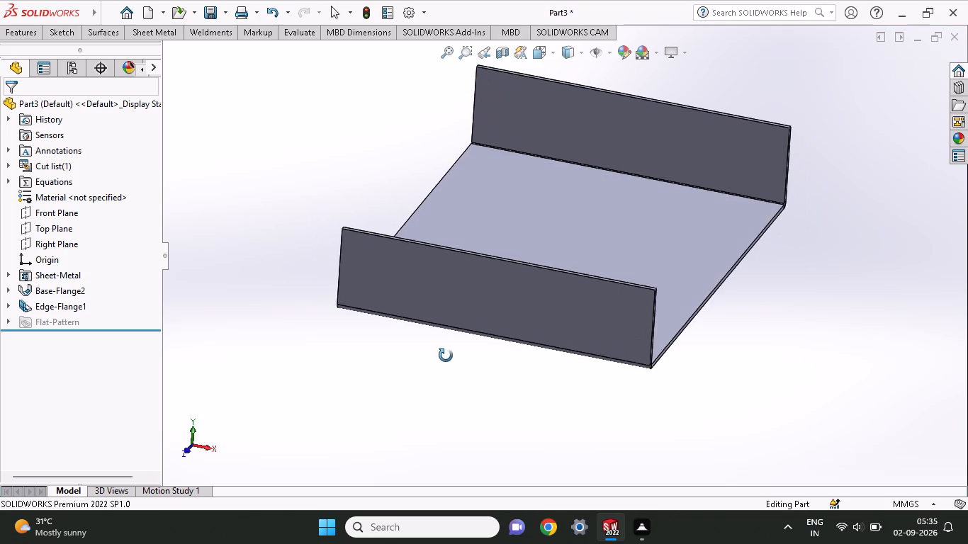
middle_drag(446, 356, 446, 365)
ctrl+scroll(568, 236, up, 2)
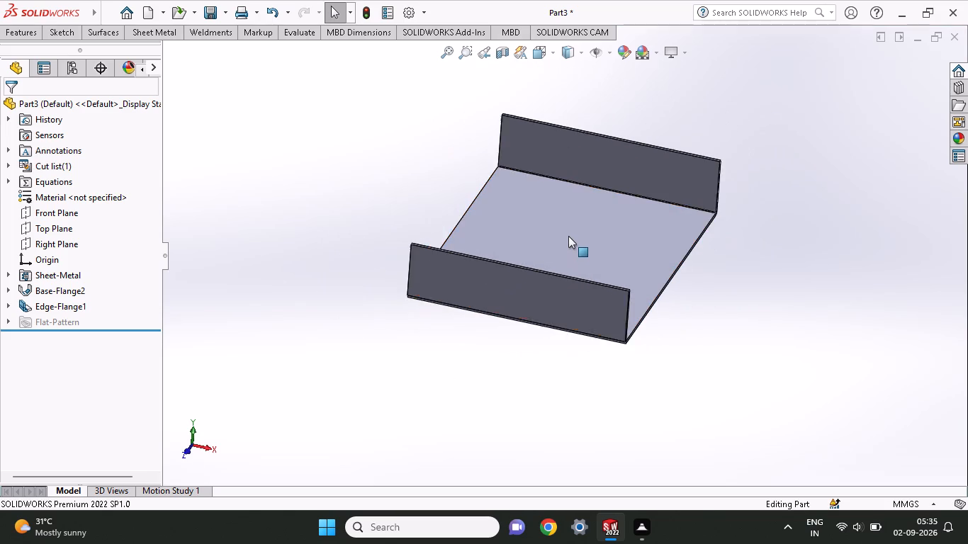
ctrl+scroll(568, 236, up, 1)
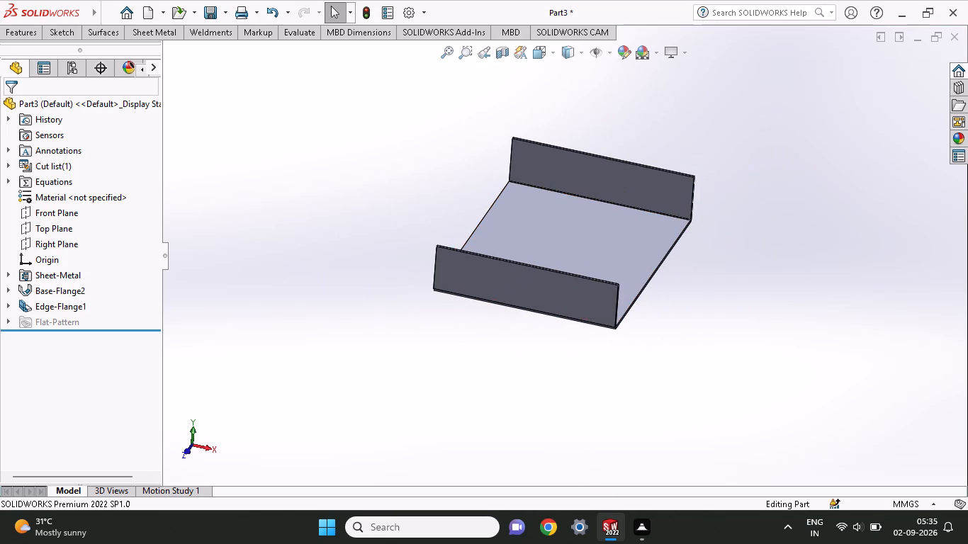
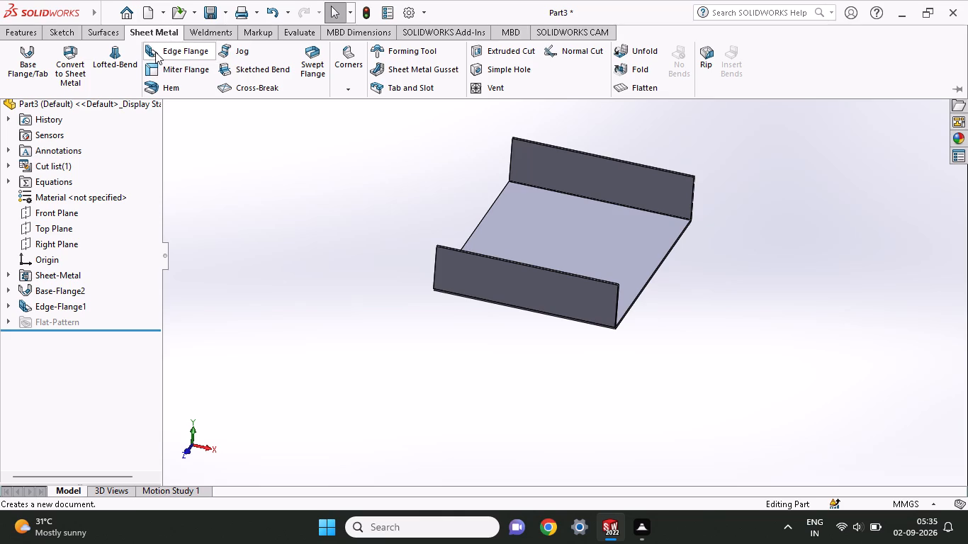
Start an upward edge flange on one of the plate's two open long edges.
click(155, 52)
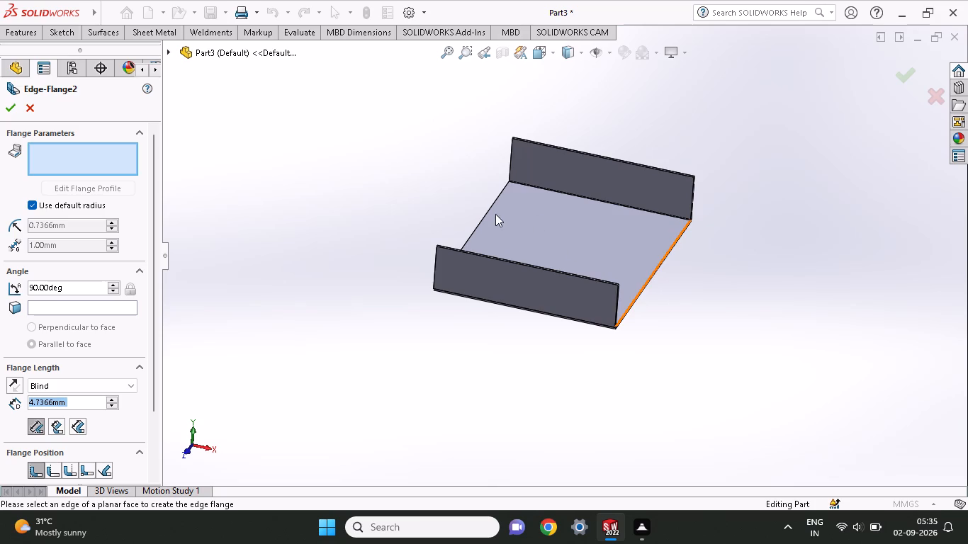
click(480, 225)
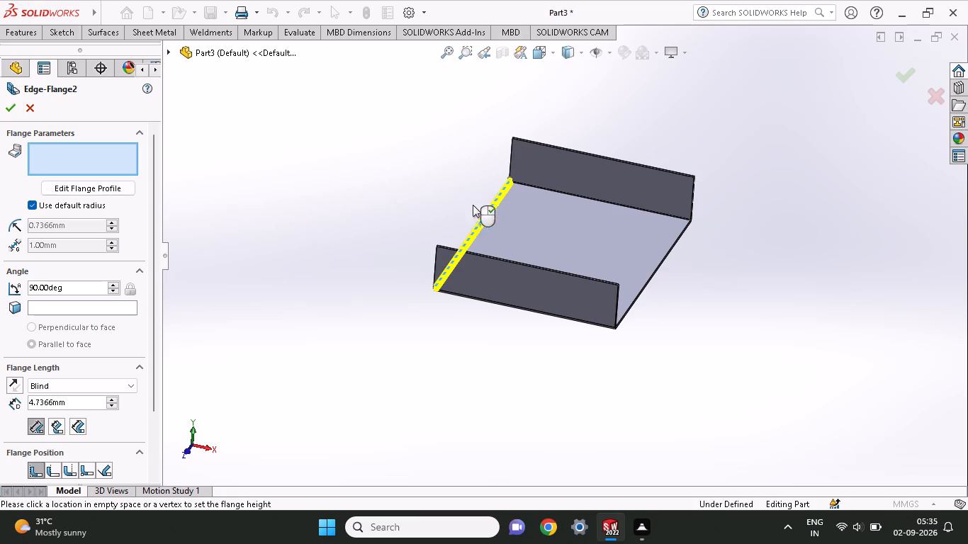
click(468, 176)
middle_drag(498, 210, 539, 257)
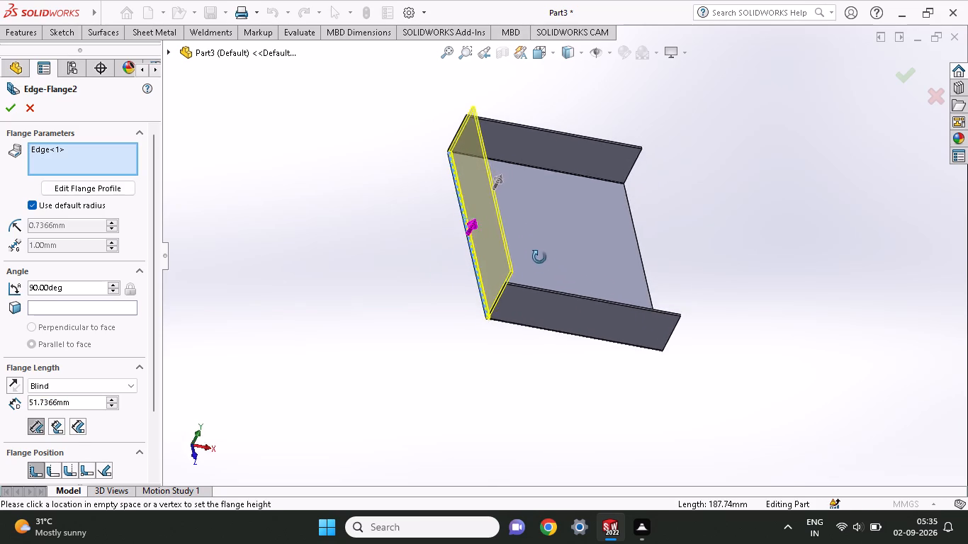
middle_drag(539, 257, 568, 317)
ctrl+scroll(598, 296, up, 1)
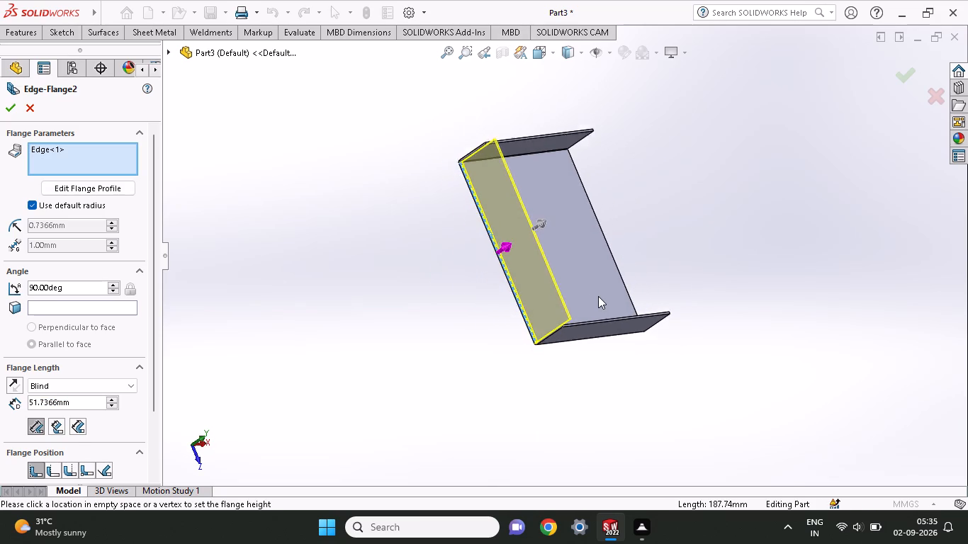
ctrl+scroll(598, 296, up, 1)
ctrl+scroll(598, 296, down, 4)
middle_drag(593, 297, 606, 332)
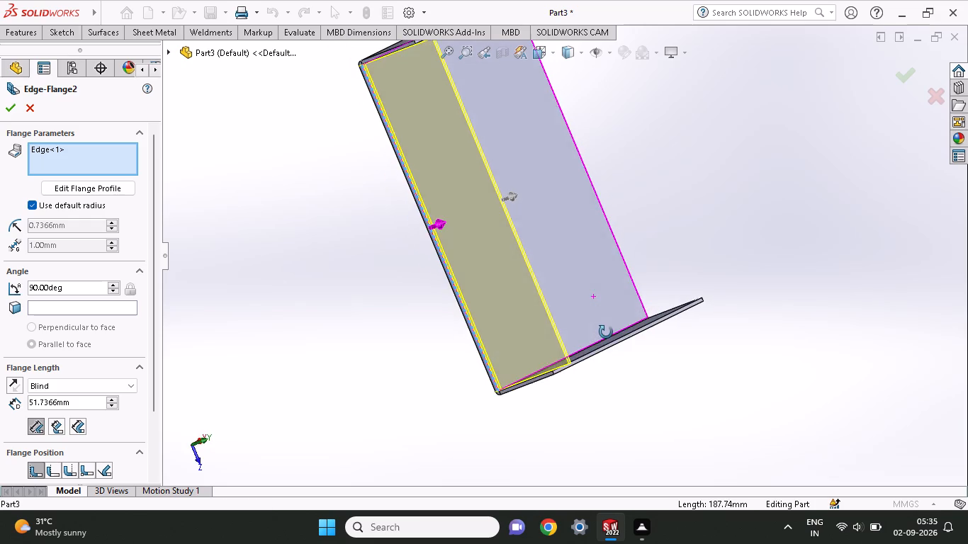
middle_drag(606, 332, 590, 350)
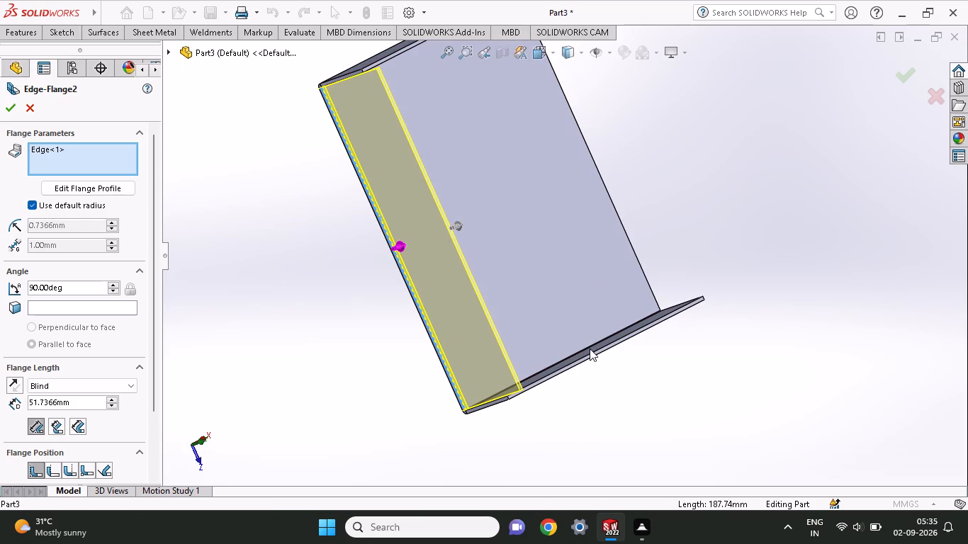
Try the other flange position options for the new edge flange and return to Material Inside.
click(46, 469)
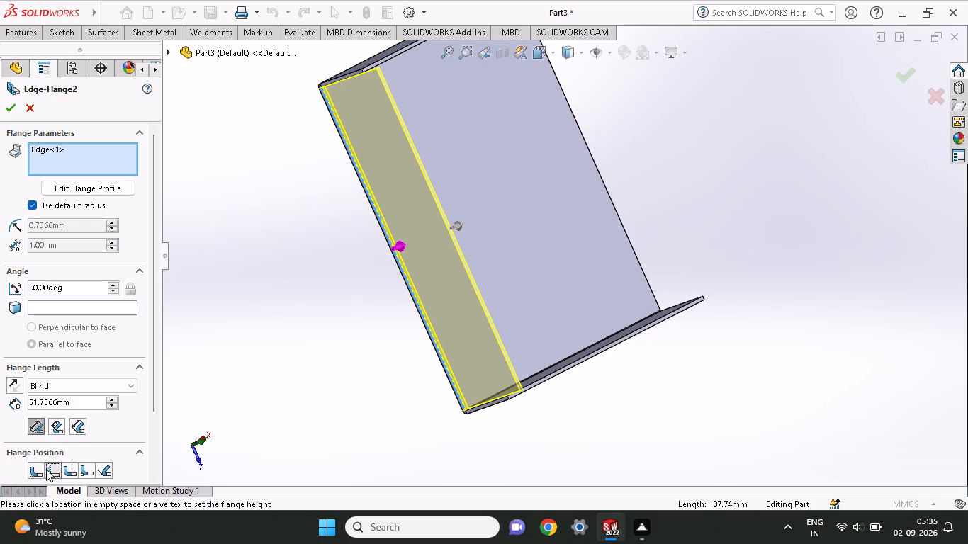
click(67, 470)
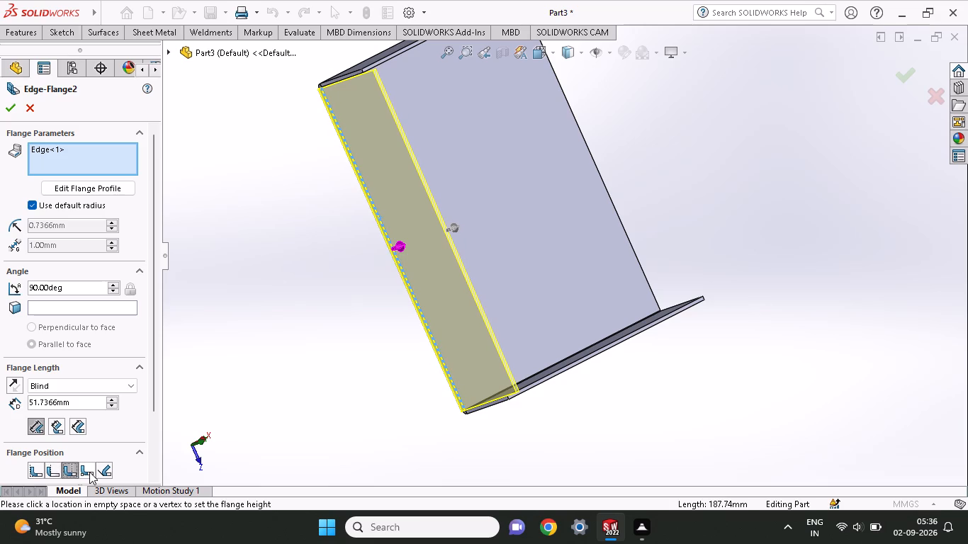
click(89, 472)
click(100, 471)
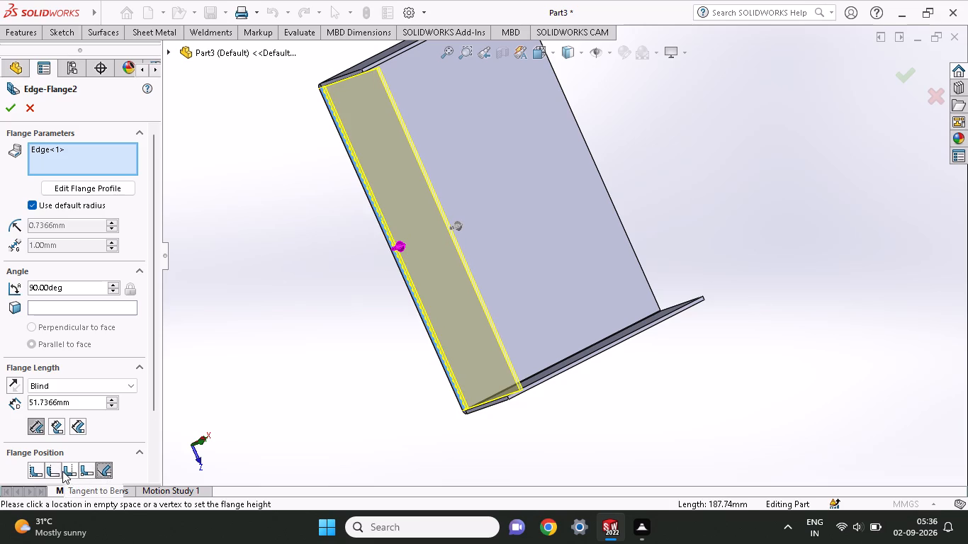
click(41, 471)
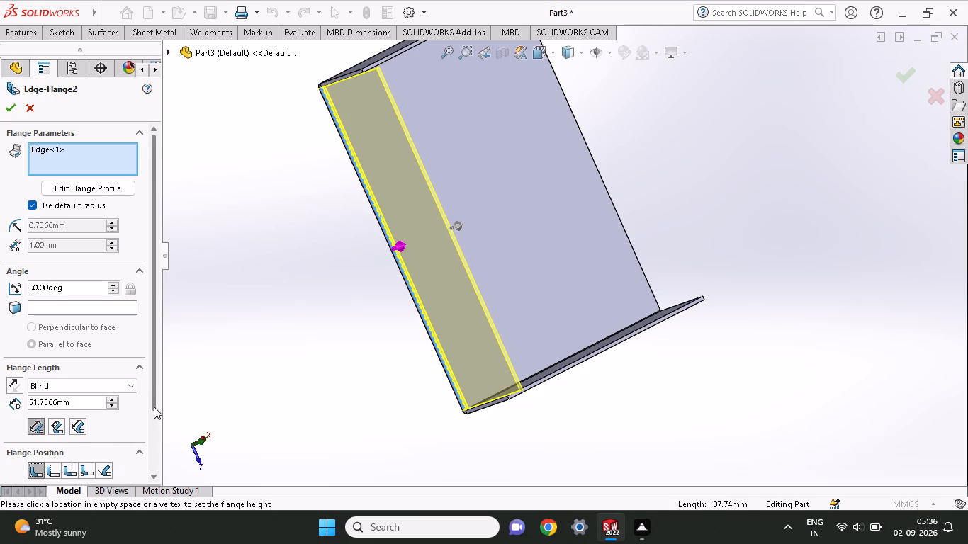
Set the new edge flange's blind length to 40 mm and its angle to 75 degrees.
drag(154, 407, 154, 483)
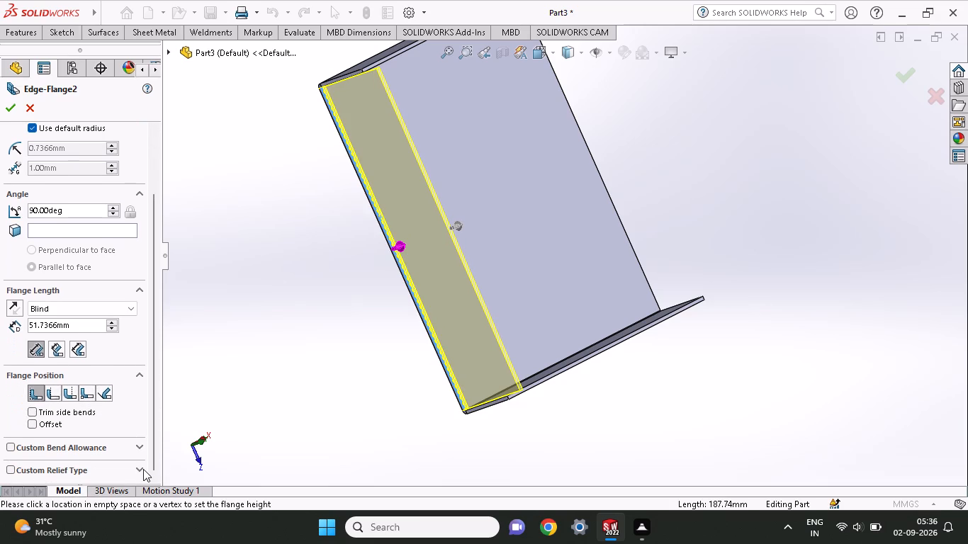
click(119, 450)
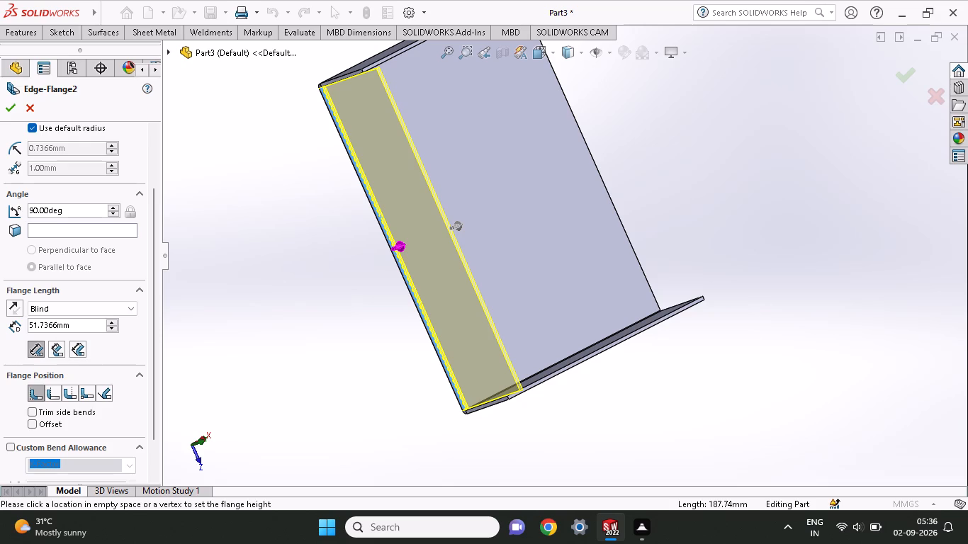
drag(72, 326, 0, 336)
text(40)
key(Return)
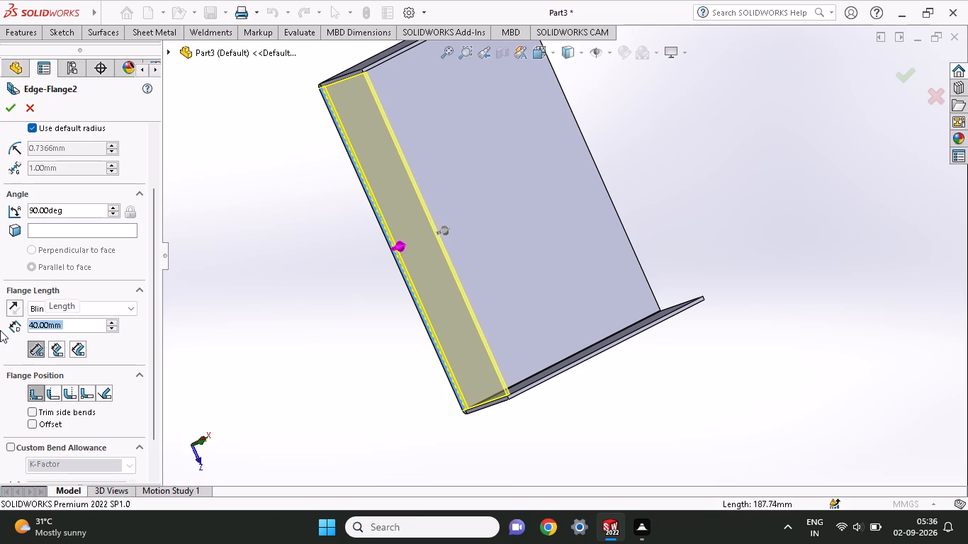
middle_drag(203, 327, 210, 297)
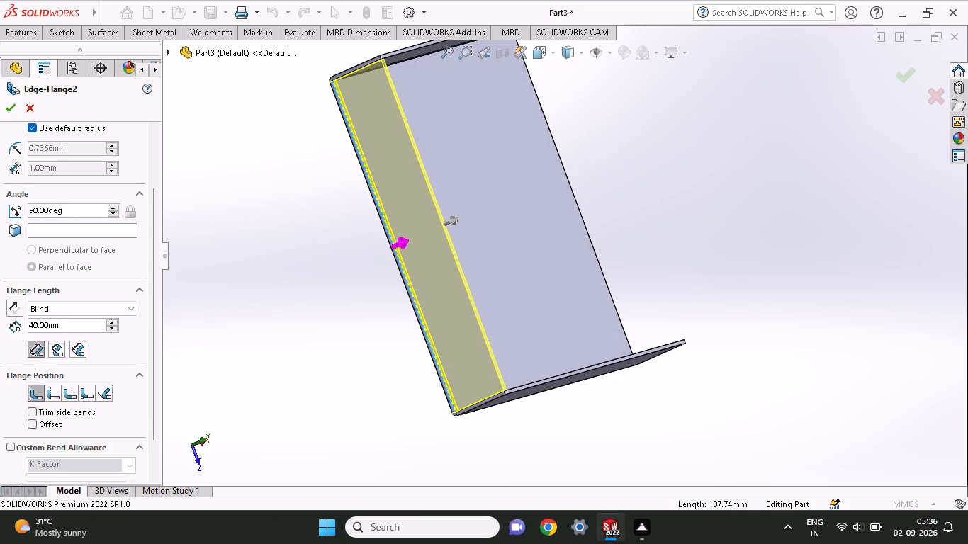
drag(64, 206, 0, 217)
key(7)
key(5)
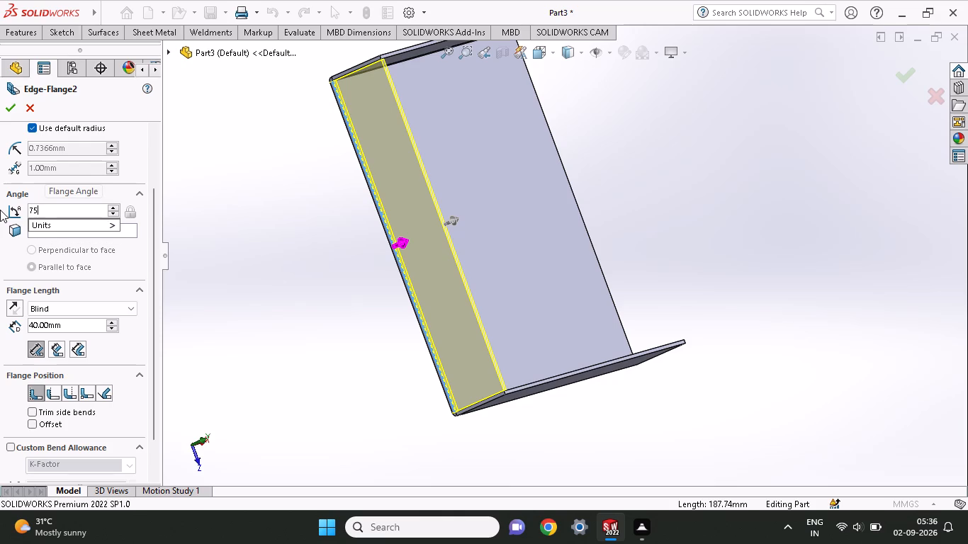
key(Return)
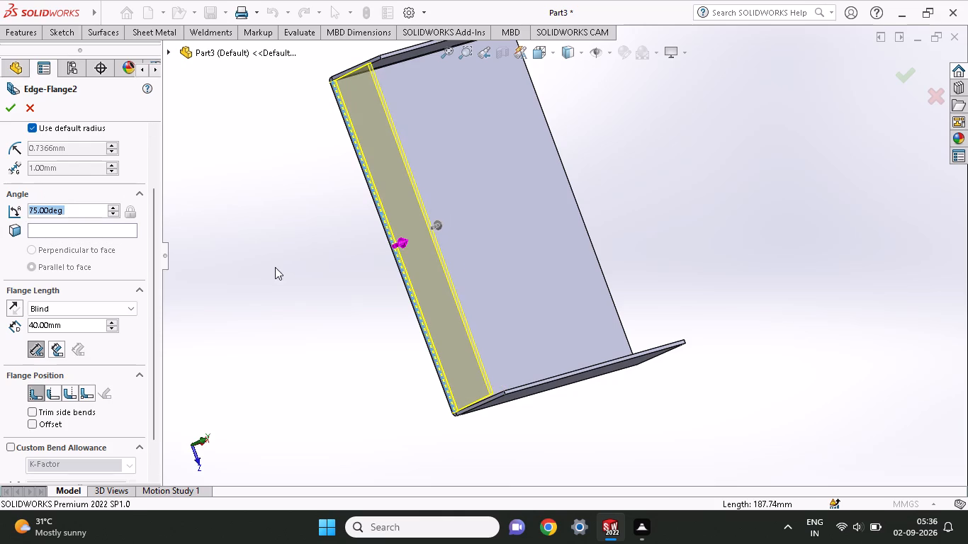
Override the default bend radius with 0.40 mm and create the long-edge flange.
middle_drag(275, 267, 231, 259)
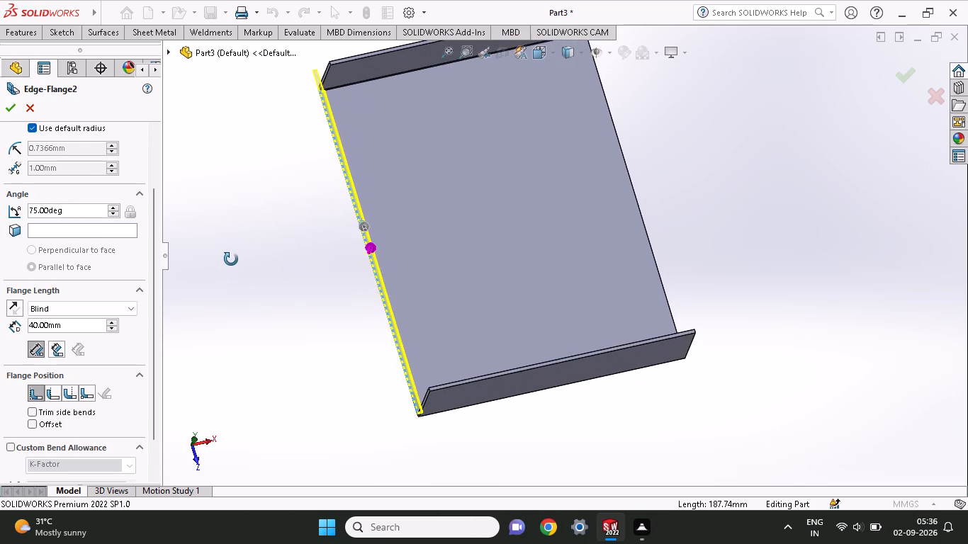
middle_drag(231, 259, 234, 231)
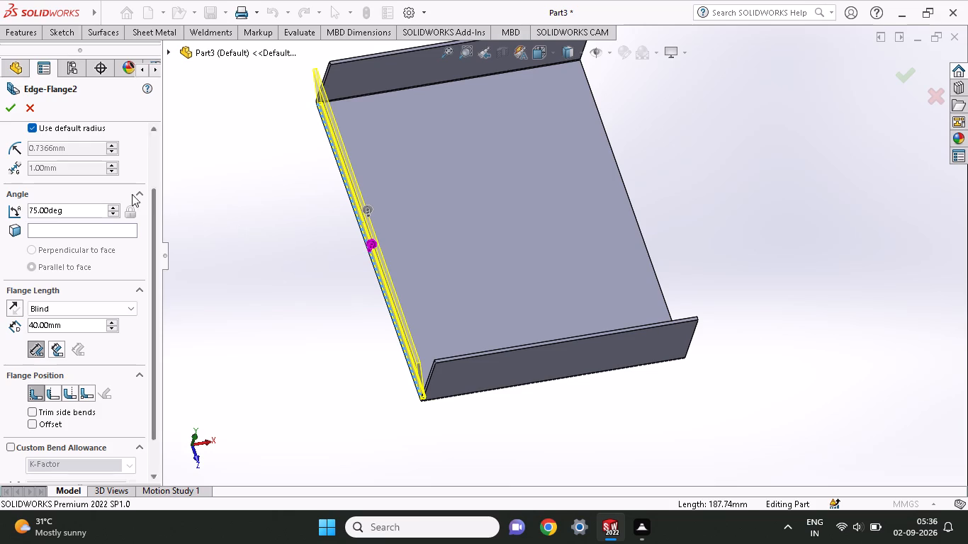
middle_drag(385, 271, 394, 193)
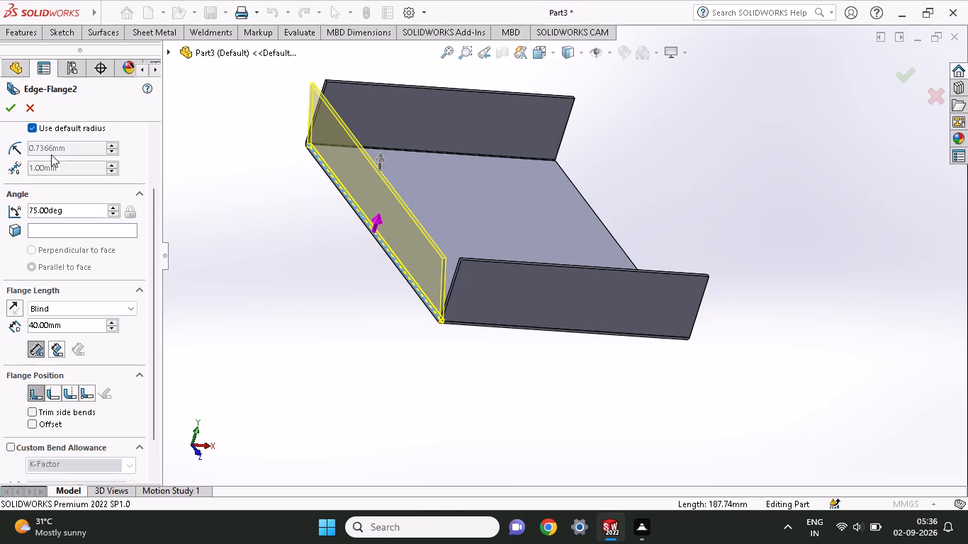
click(44, 130)
drag(72, 149, 0, 146)
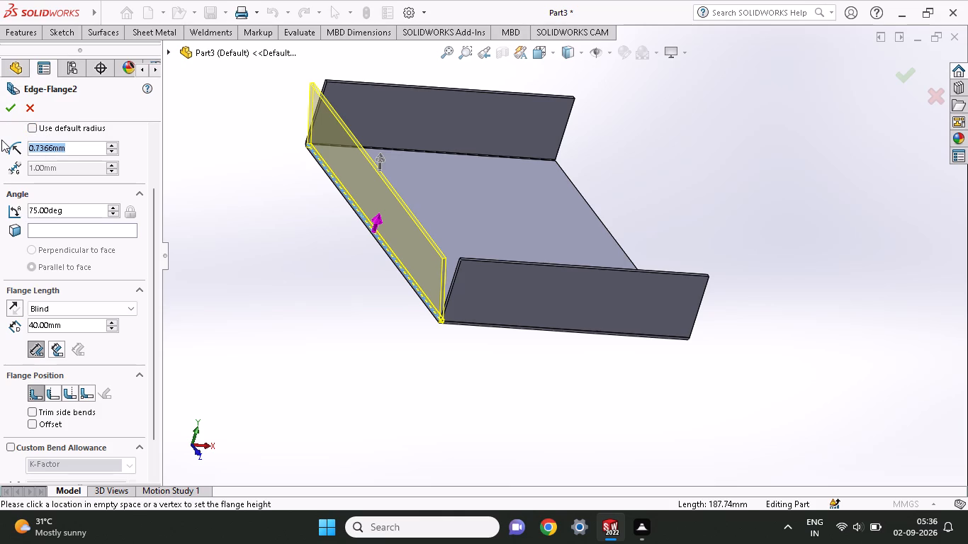
text(0.4)
key(Return)
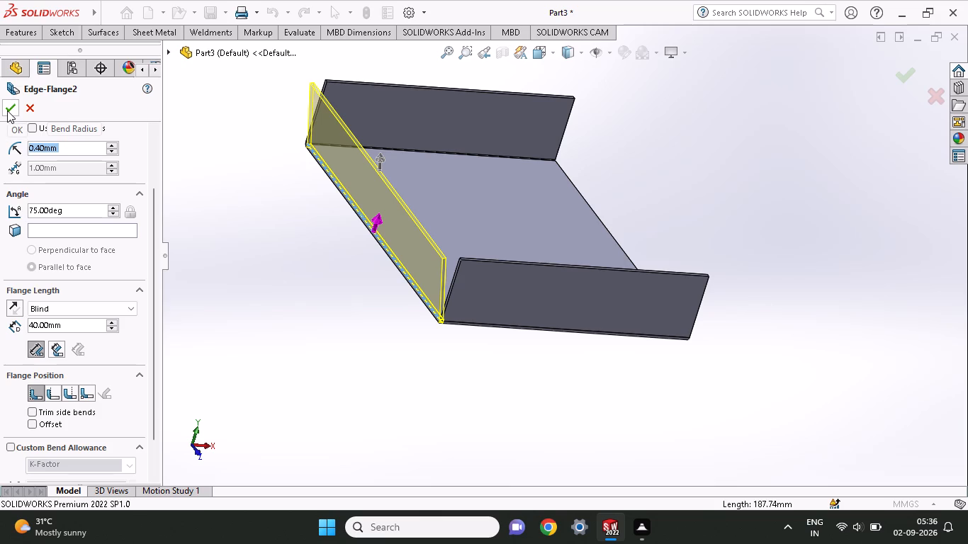
click(7, 110)
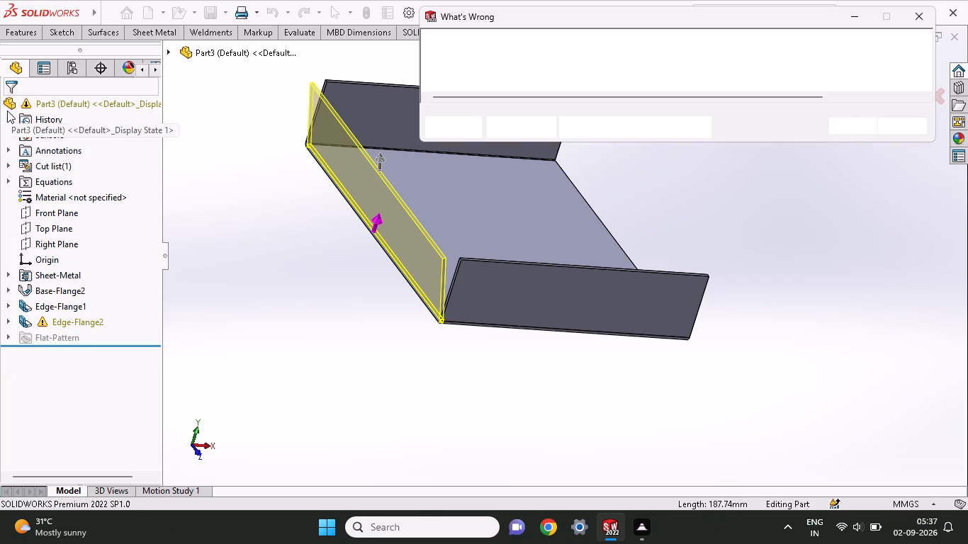
double_click(862, 134)
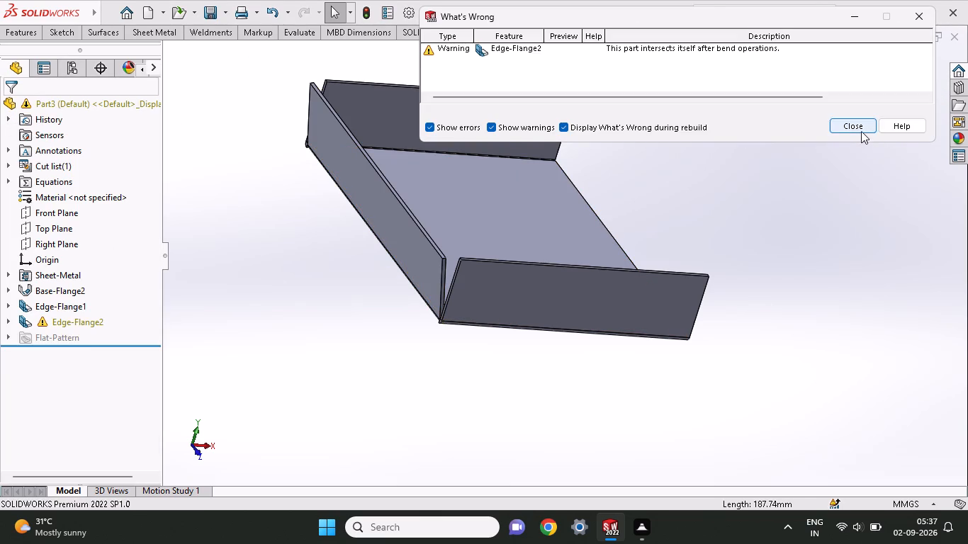
Examine the tilted long flange from several sides and the corners where it meets the 150 mm edge flanges.
middle_drag(857, 189, 816, 189)
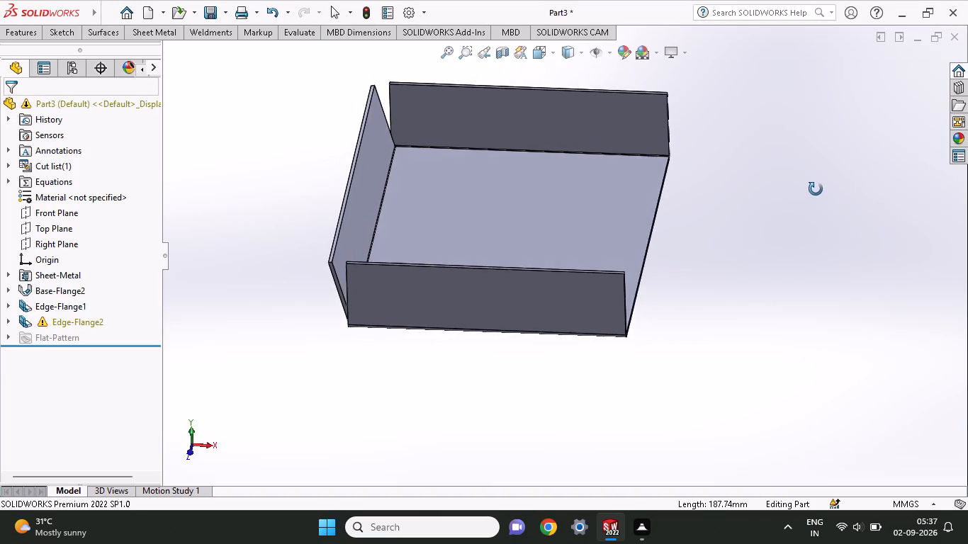
middle_drag(816, 189, 811, 182)
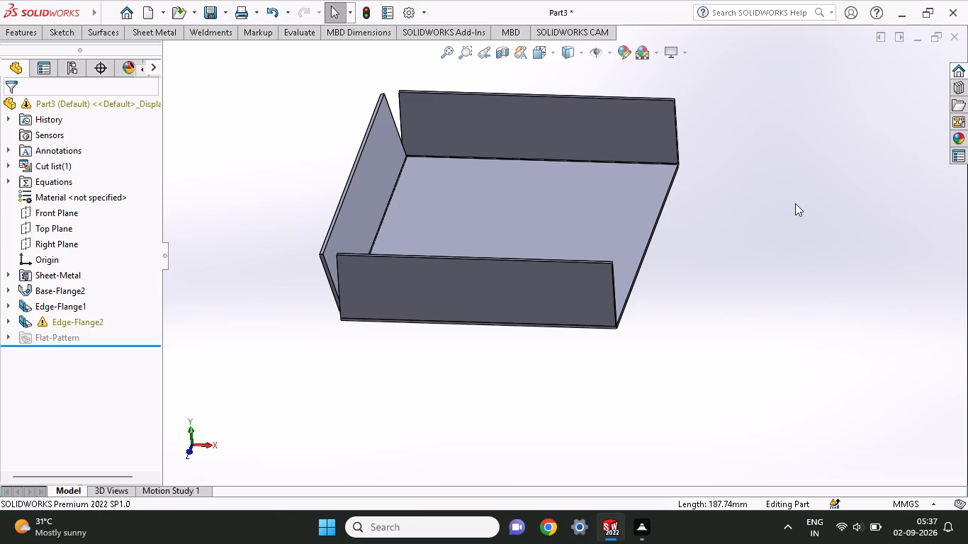
middle_drag(699, 227, 760, 234)
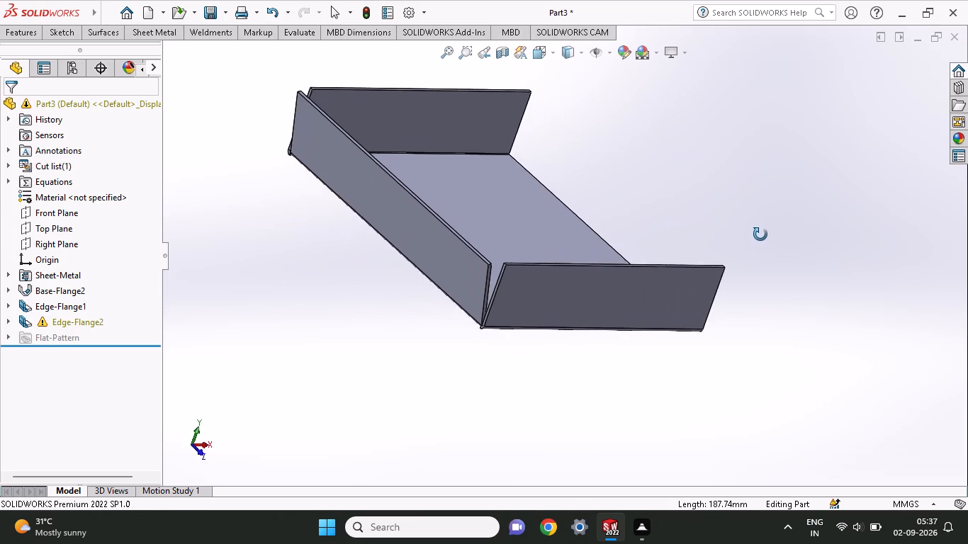
middle_drag(760, 234, 784, 256)
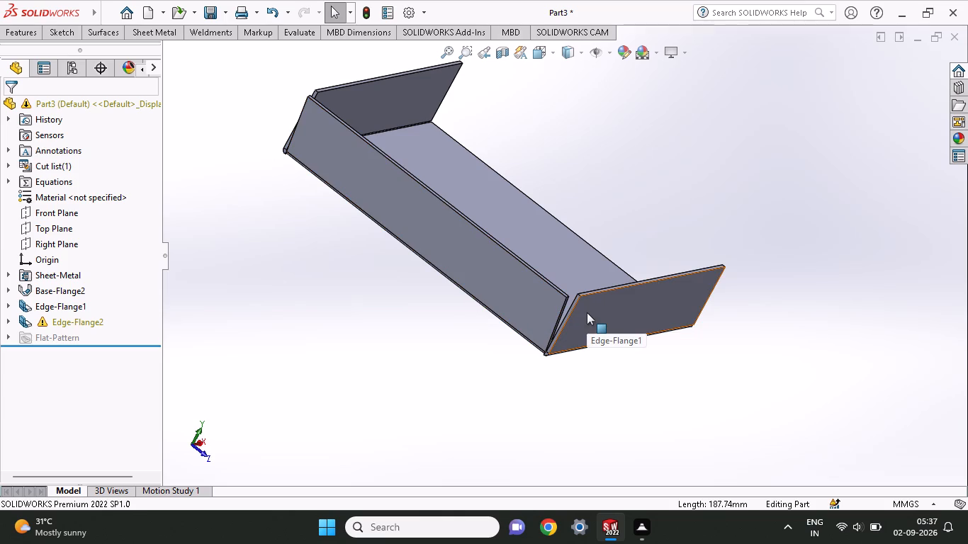
middle_drag(587, 312, 520, 264)
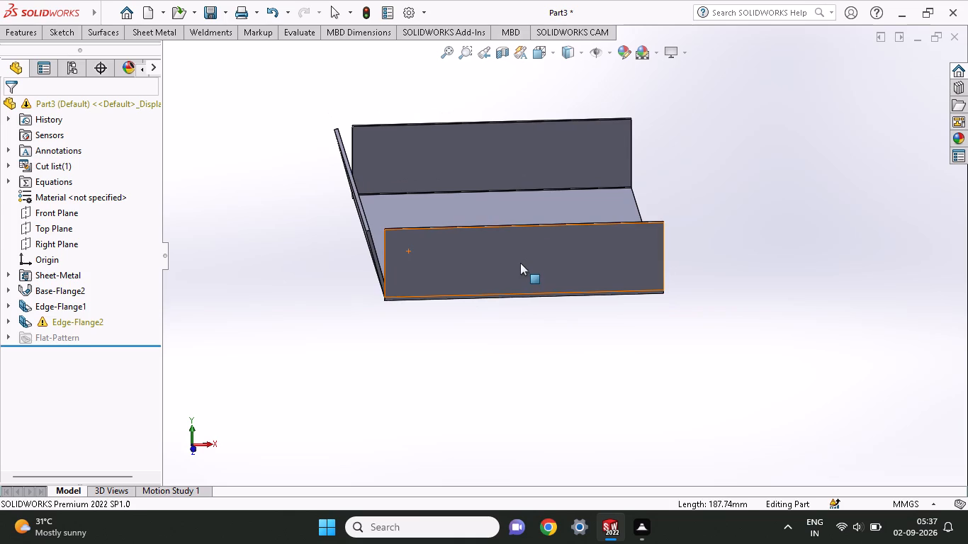
middle_drag(387, 219, 403, 230)
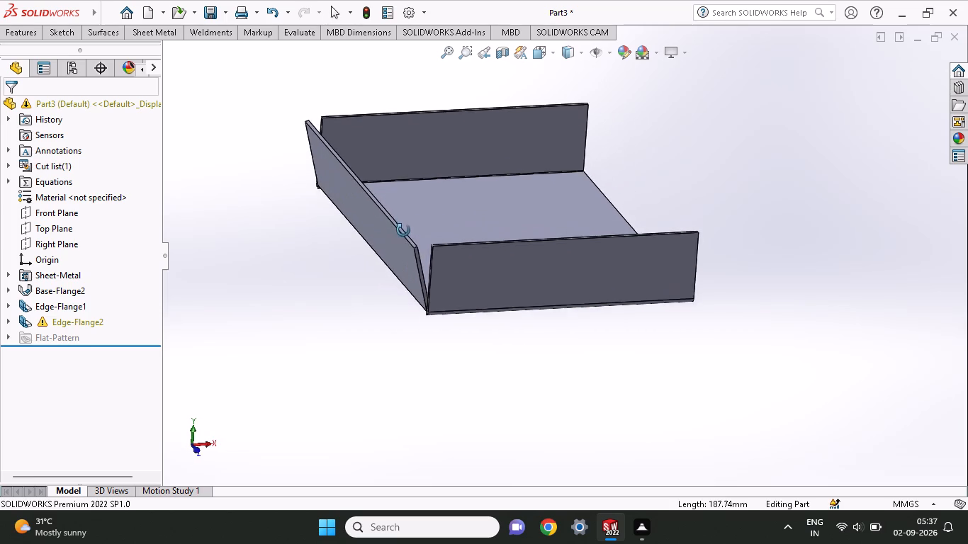
middle_drag(403, 230, 431, 317)
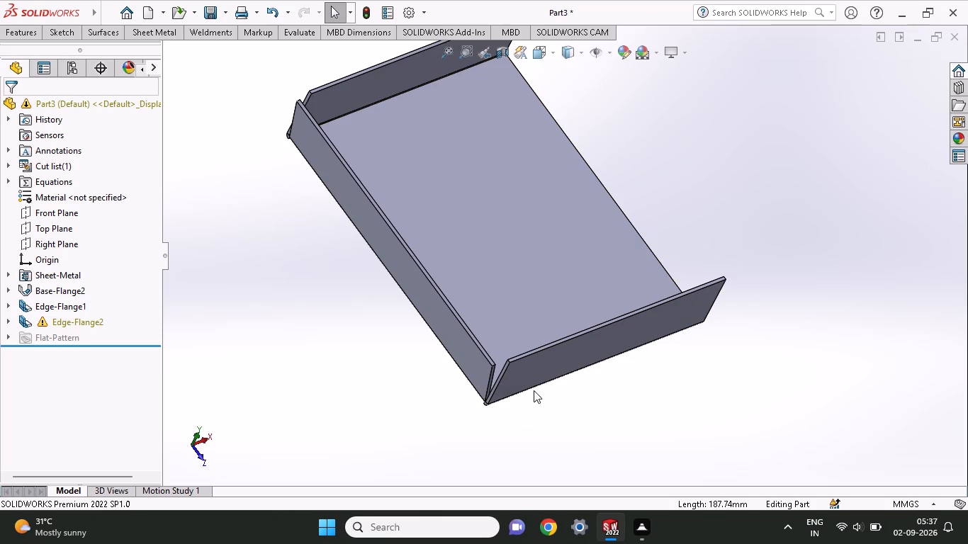
ctrl+scroll(534, 390, down, 6)
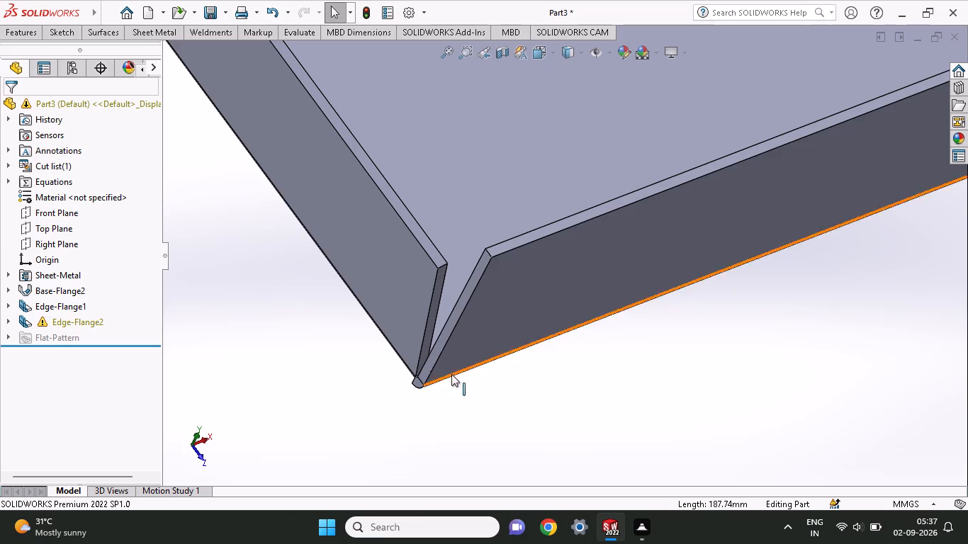
Sketch a corner rectangle over the narrow end face of the 40 mm edge flange, beside the tilted flange.
click(448, 334)
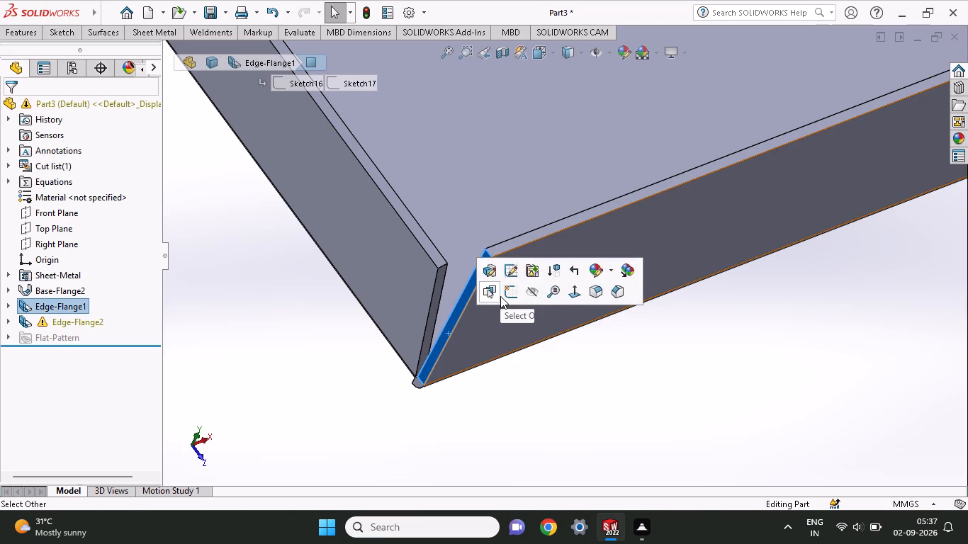
click(502, 296)
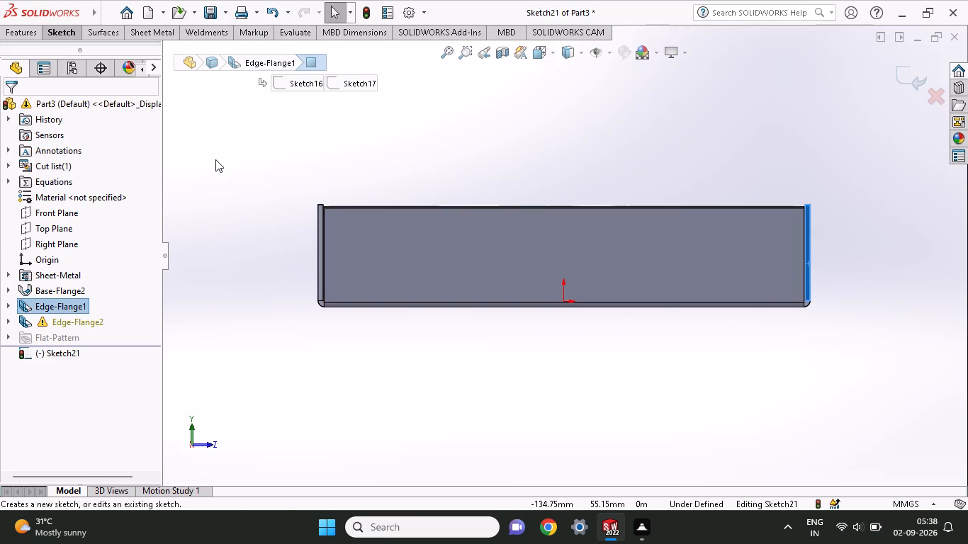
click(65, 30)
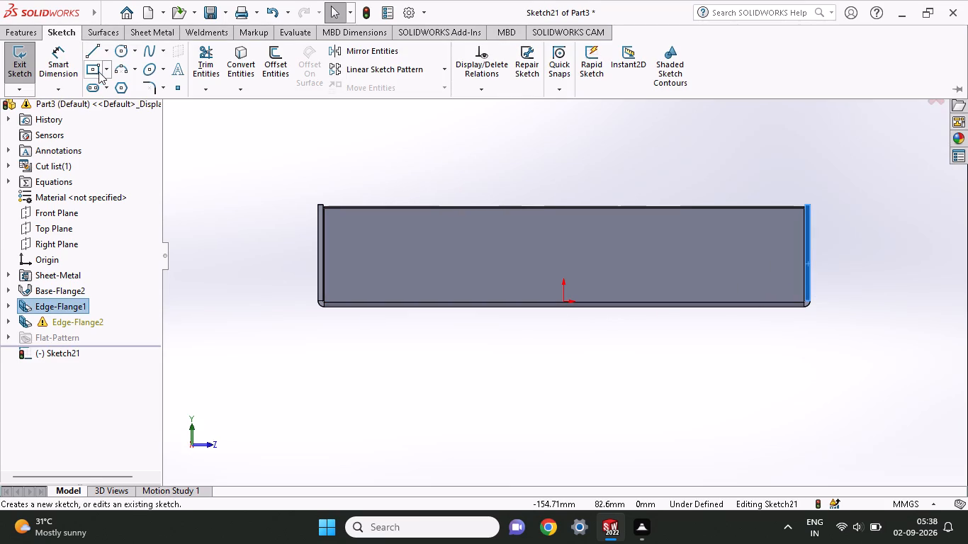
click(103, 71)
click(108, 86)
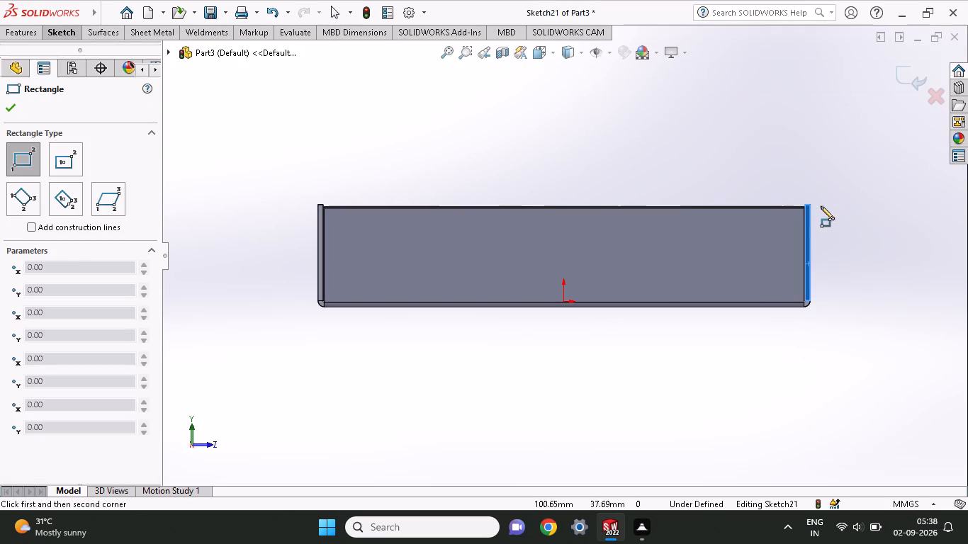
click(804, 203)
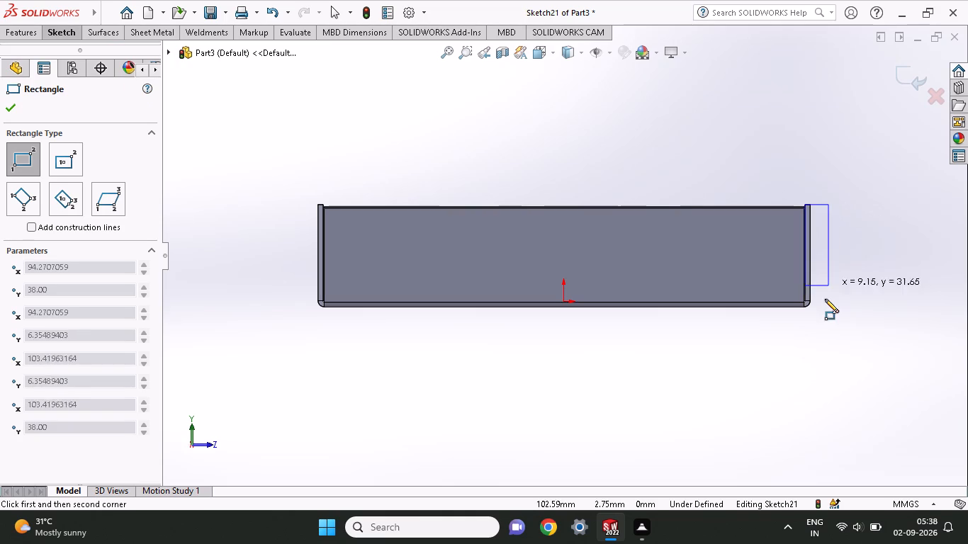
click(811, 299)
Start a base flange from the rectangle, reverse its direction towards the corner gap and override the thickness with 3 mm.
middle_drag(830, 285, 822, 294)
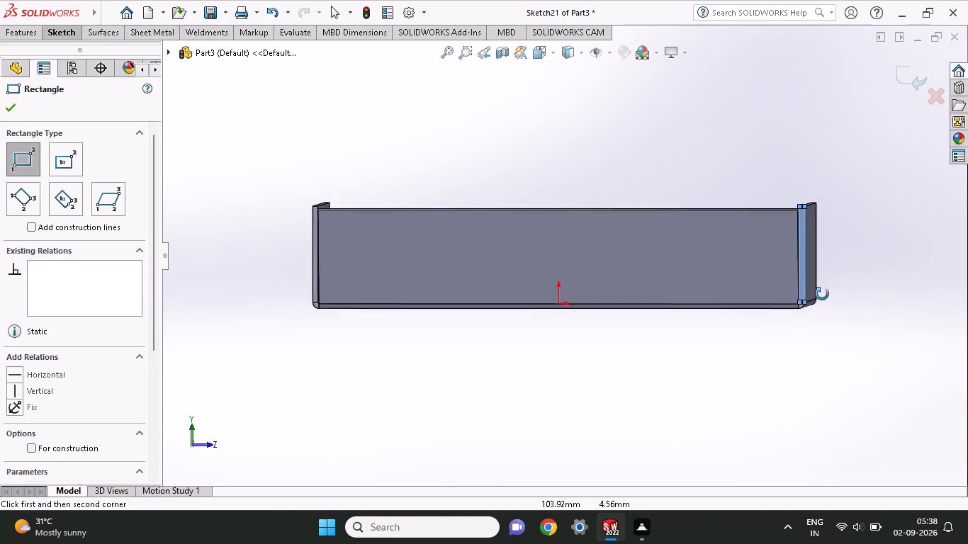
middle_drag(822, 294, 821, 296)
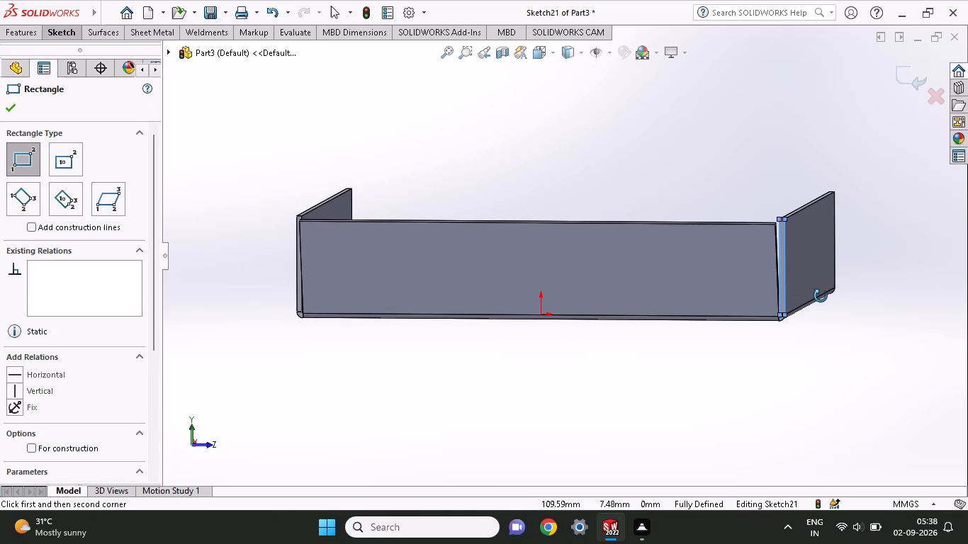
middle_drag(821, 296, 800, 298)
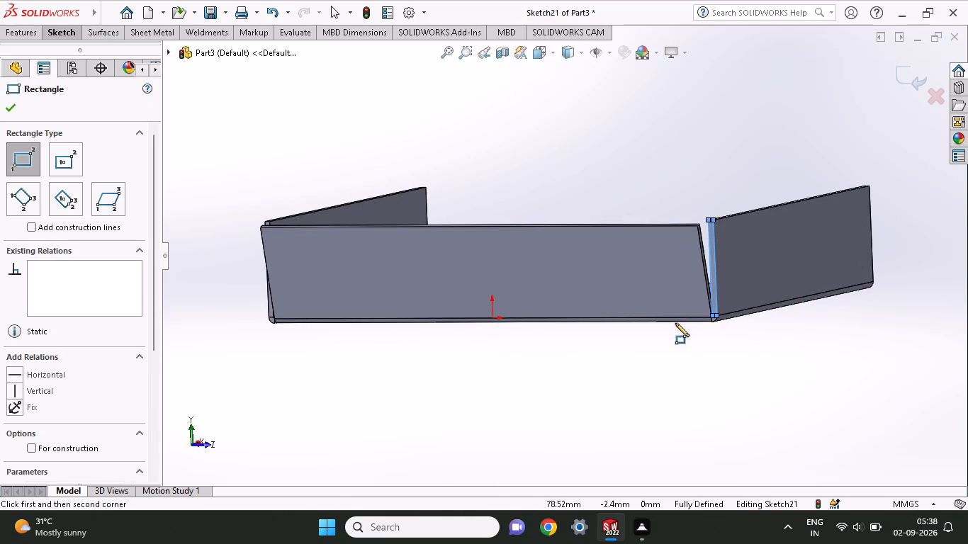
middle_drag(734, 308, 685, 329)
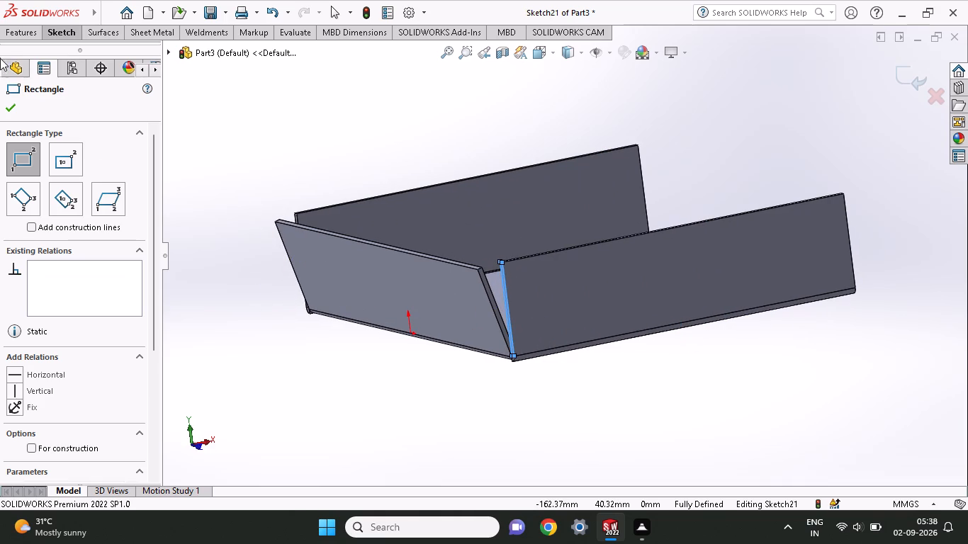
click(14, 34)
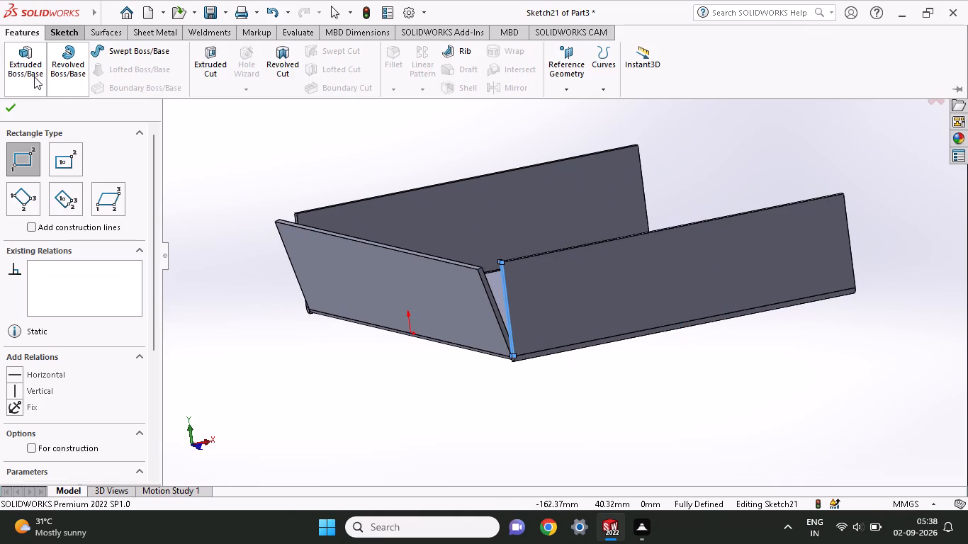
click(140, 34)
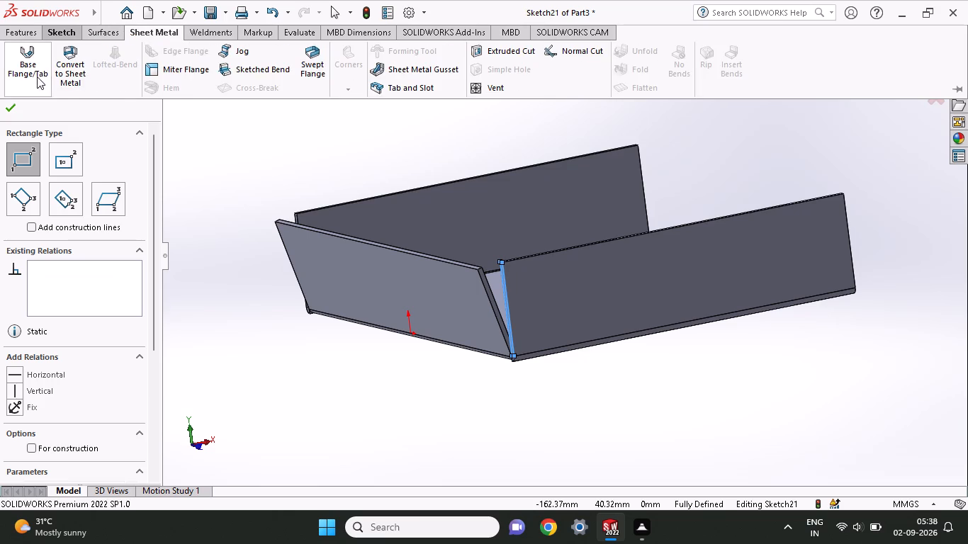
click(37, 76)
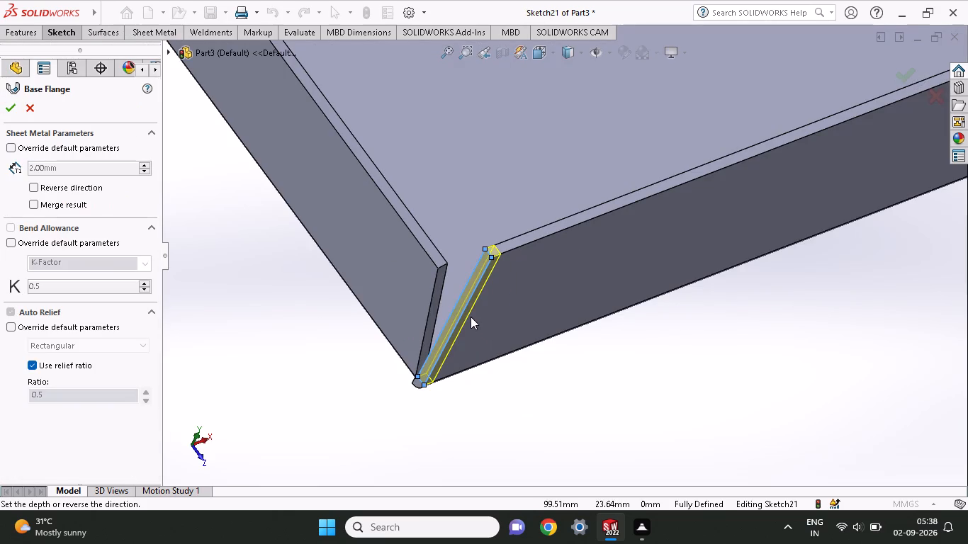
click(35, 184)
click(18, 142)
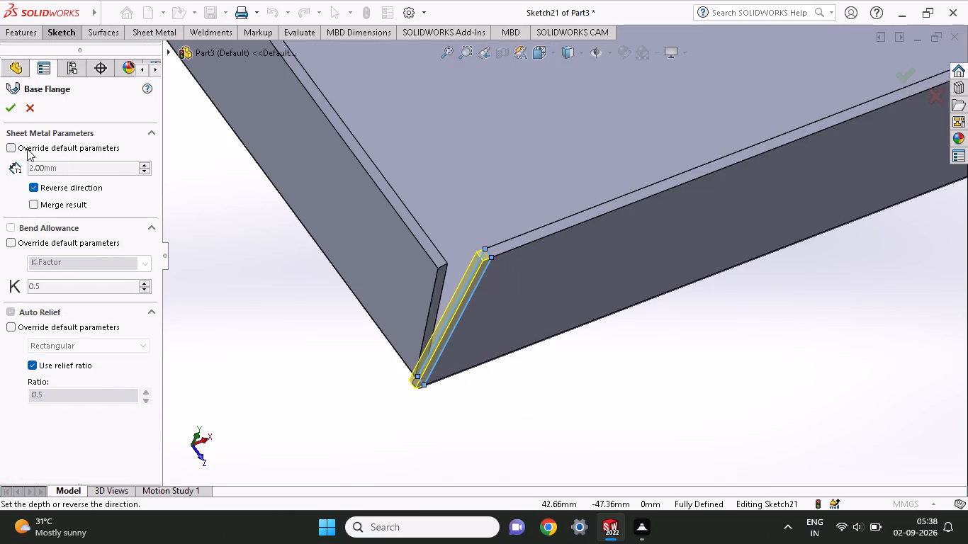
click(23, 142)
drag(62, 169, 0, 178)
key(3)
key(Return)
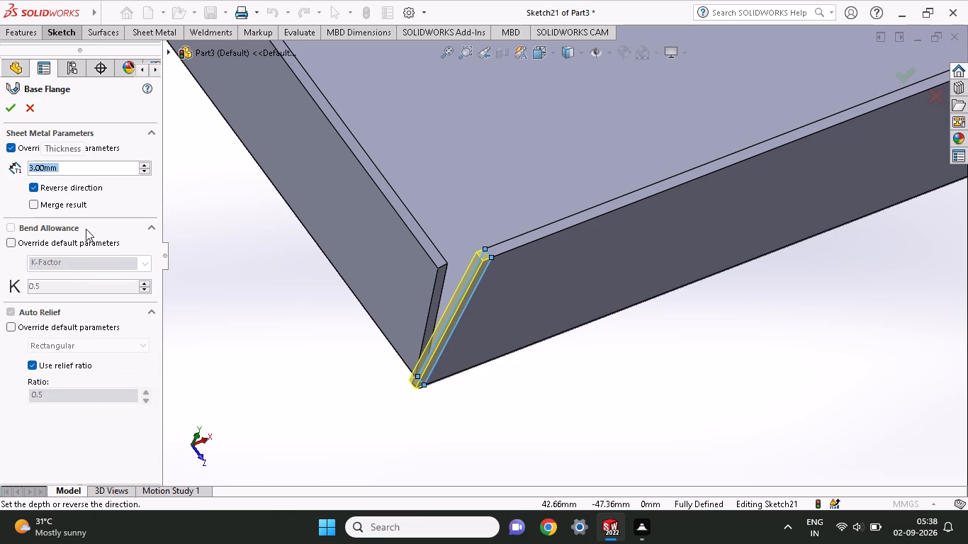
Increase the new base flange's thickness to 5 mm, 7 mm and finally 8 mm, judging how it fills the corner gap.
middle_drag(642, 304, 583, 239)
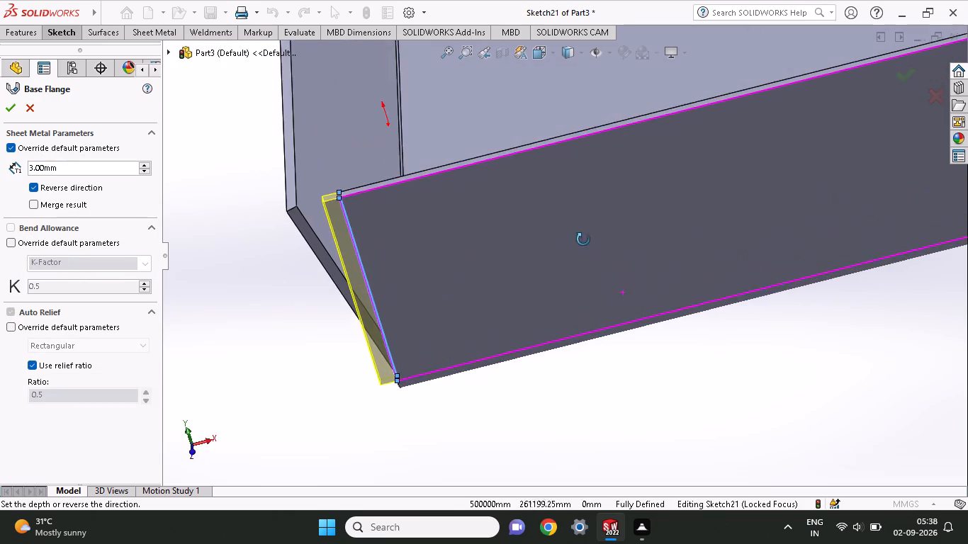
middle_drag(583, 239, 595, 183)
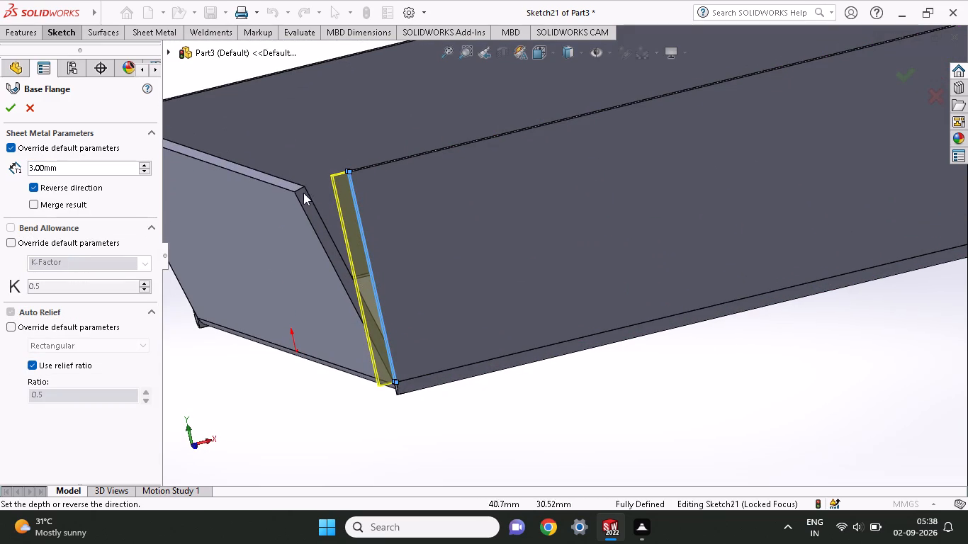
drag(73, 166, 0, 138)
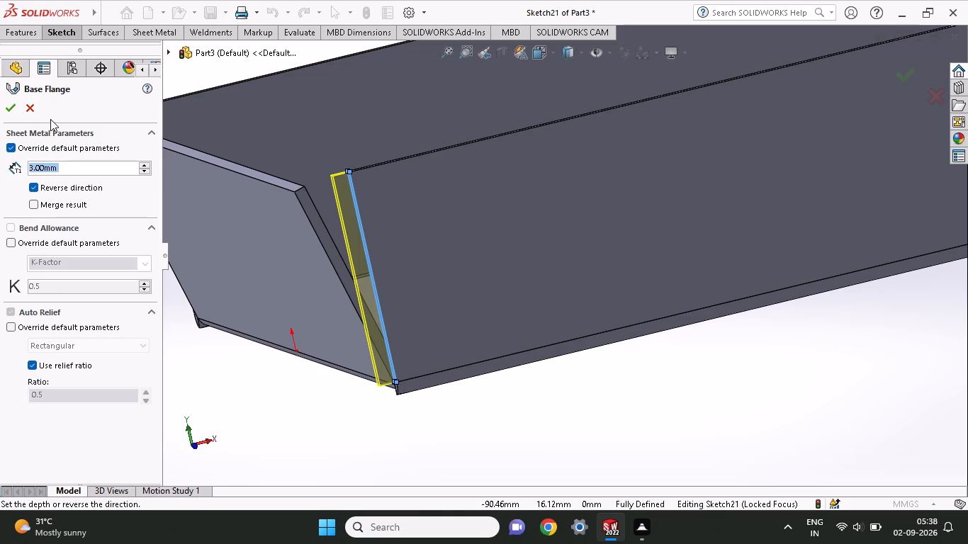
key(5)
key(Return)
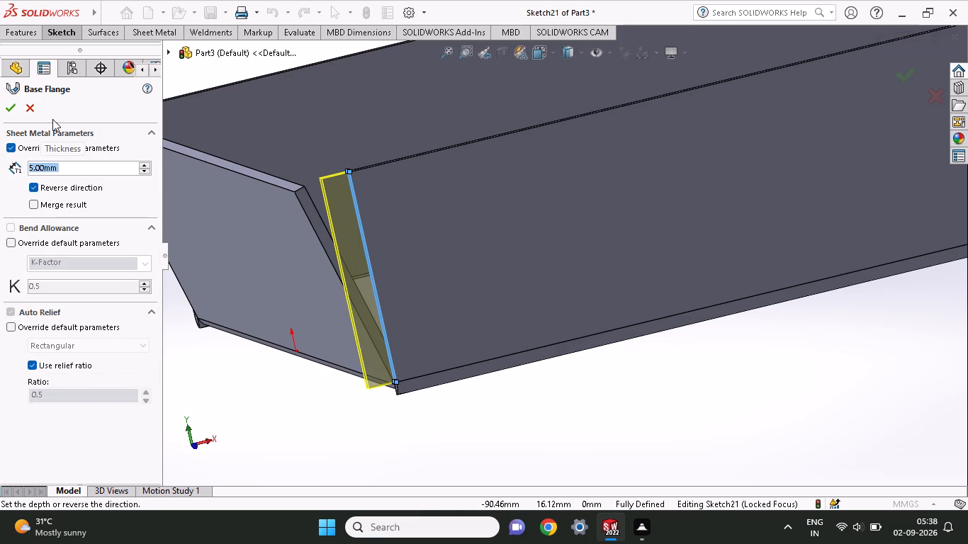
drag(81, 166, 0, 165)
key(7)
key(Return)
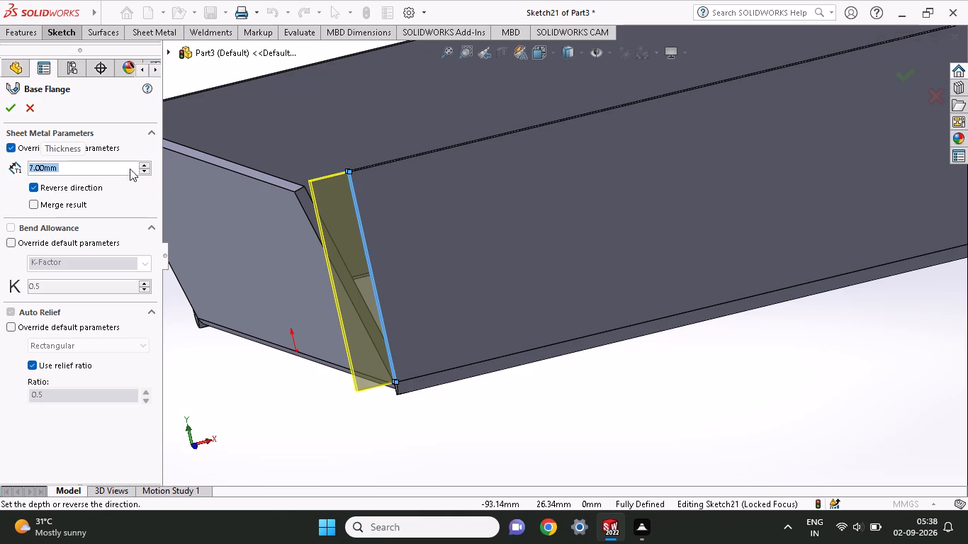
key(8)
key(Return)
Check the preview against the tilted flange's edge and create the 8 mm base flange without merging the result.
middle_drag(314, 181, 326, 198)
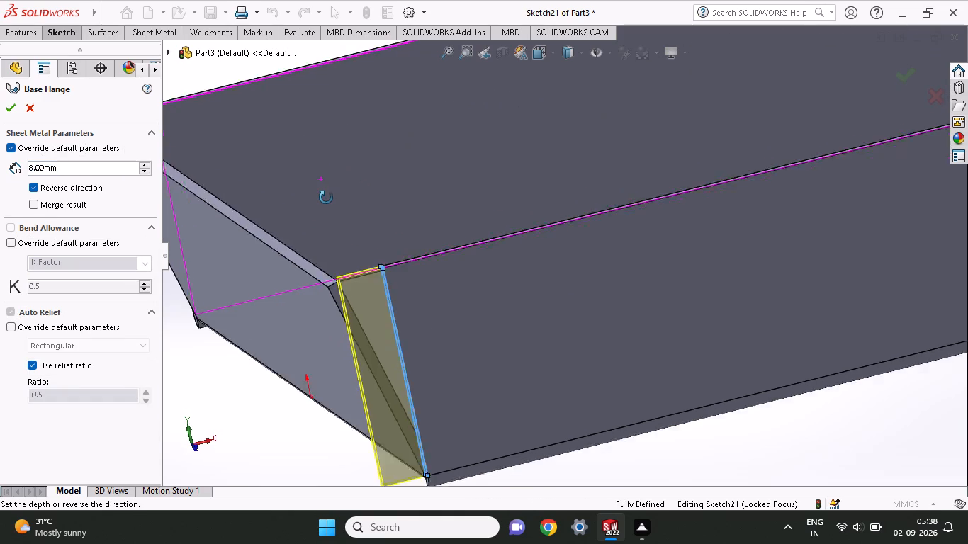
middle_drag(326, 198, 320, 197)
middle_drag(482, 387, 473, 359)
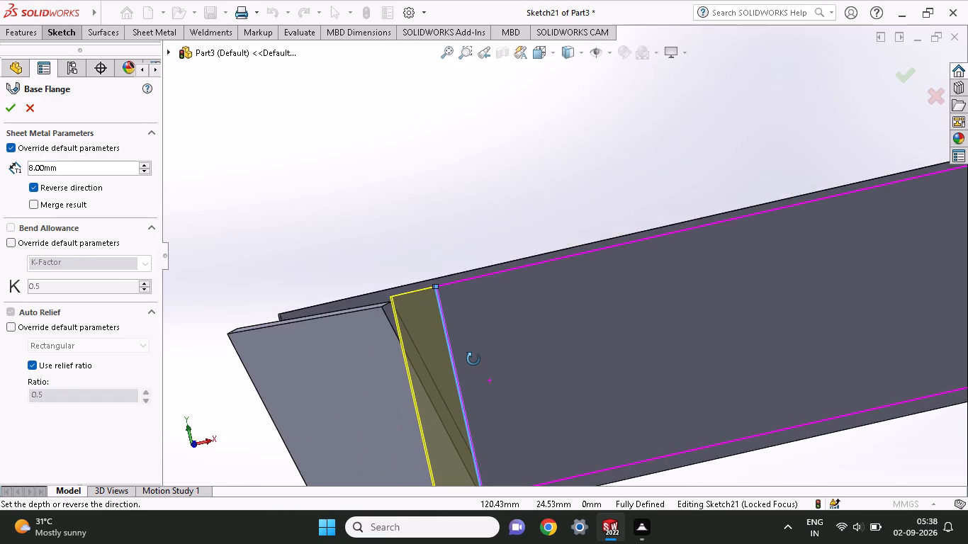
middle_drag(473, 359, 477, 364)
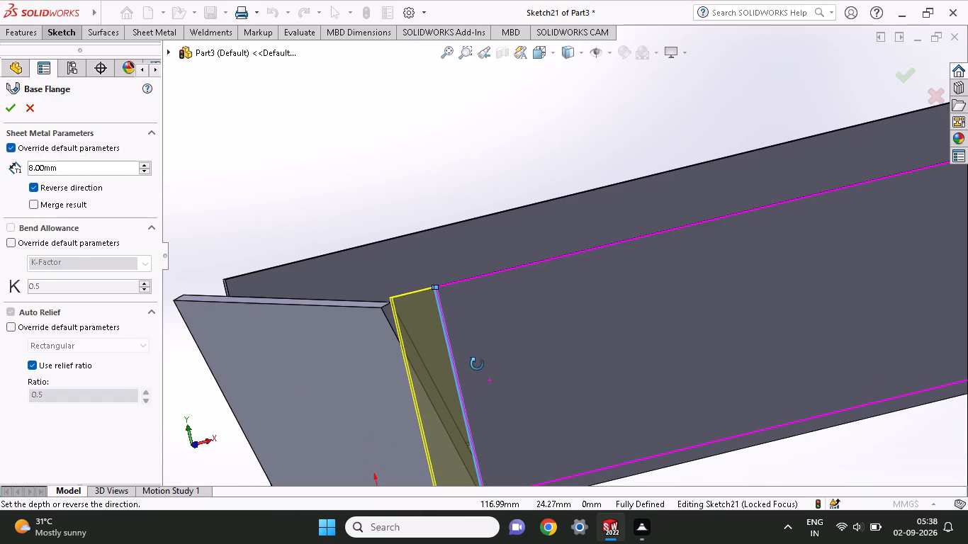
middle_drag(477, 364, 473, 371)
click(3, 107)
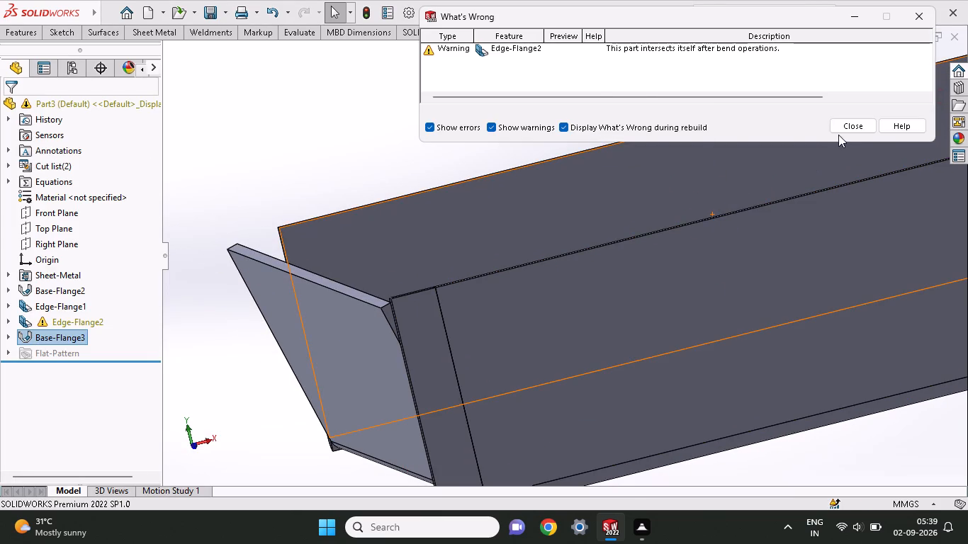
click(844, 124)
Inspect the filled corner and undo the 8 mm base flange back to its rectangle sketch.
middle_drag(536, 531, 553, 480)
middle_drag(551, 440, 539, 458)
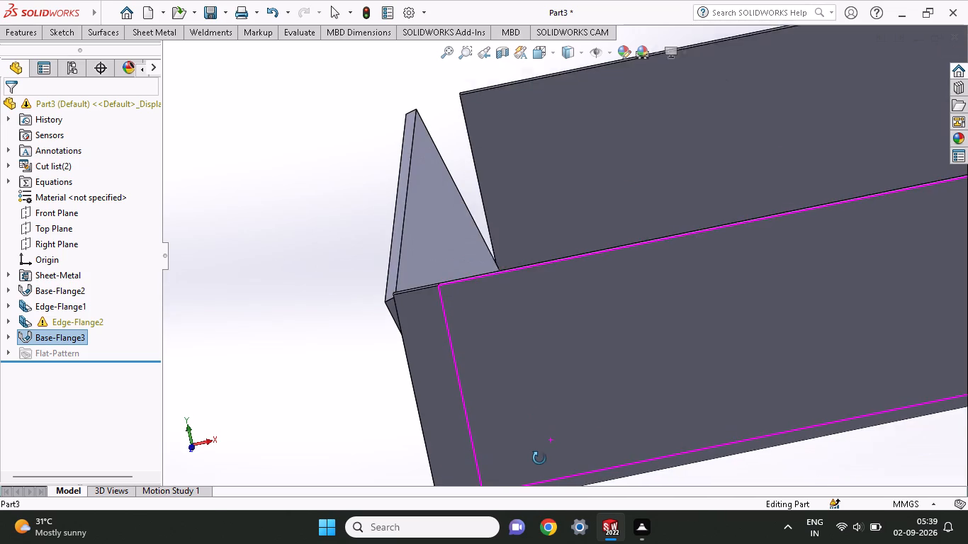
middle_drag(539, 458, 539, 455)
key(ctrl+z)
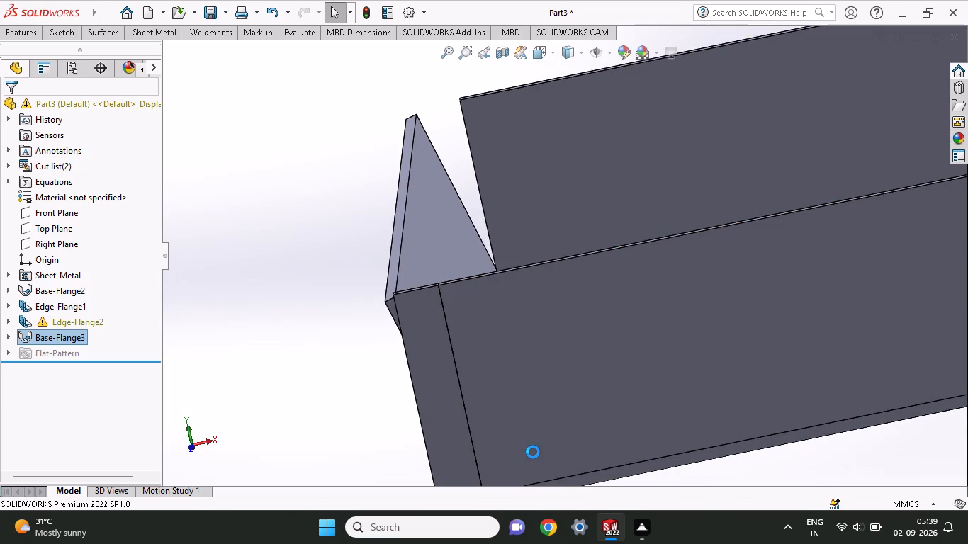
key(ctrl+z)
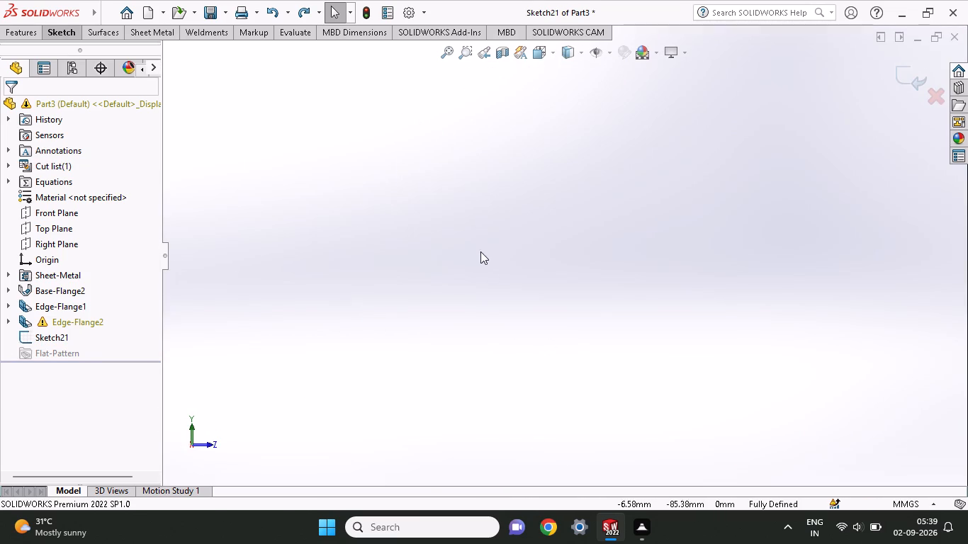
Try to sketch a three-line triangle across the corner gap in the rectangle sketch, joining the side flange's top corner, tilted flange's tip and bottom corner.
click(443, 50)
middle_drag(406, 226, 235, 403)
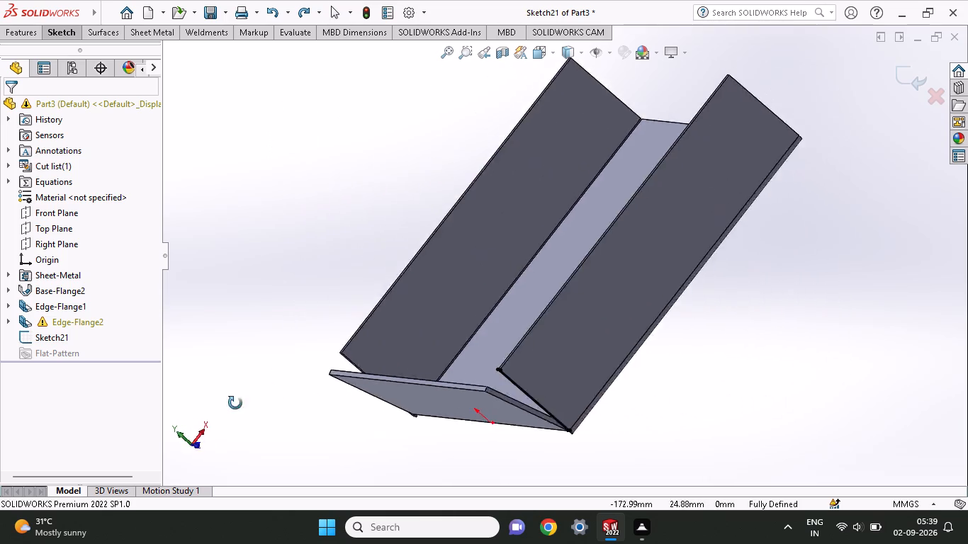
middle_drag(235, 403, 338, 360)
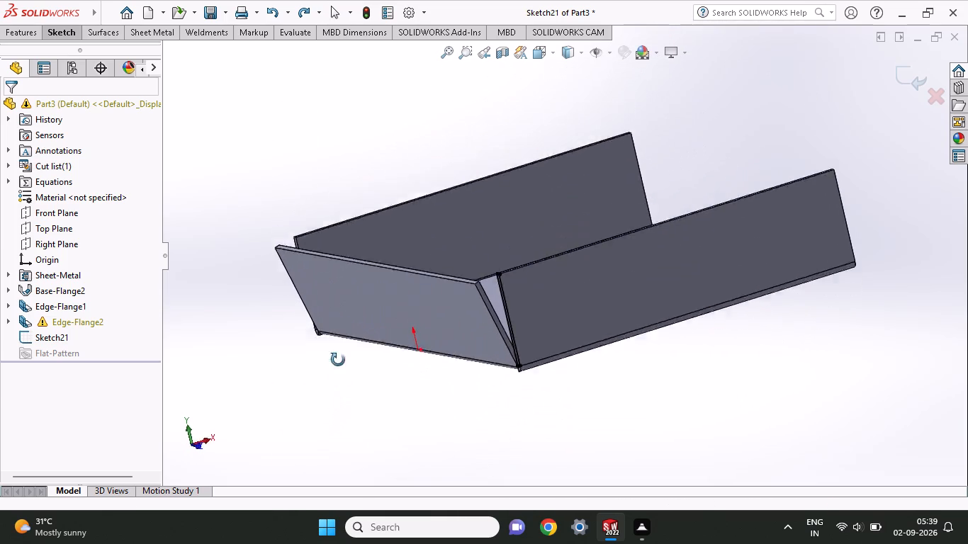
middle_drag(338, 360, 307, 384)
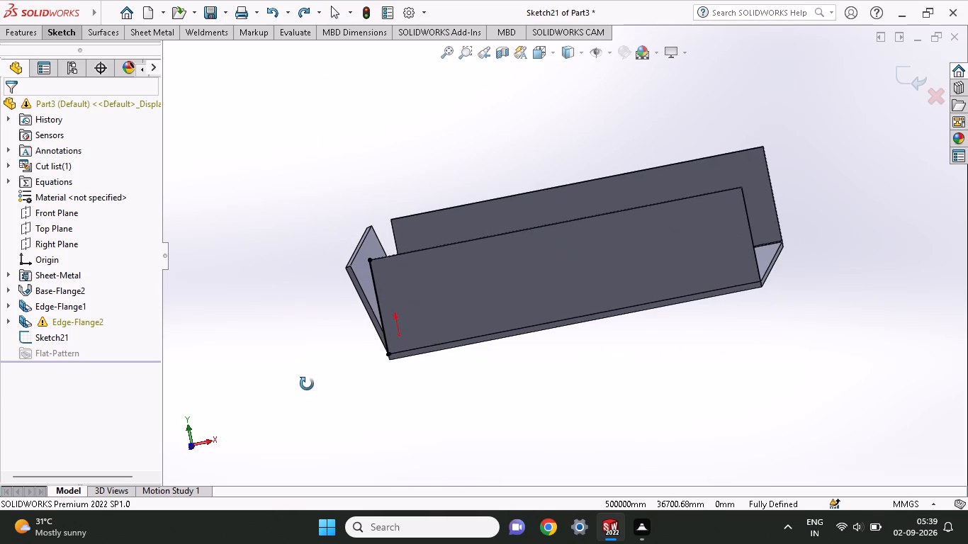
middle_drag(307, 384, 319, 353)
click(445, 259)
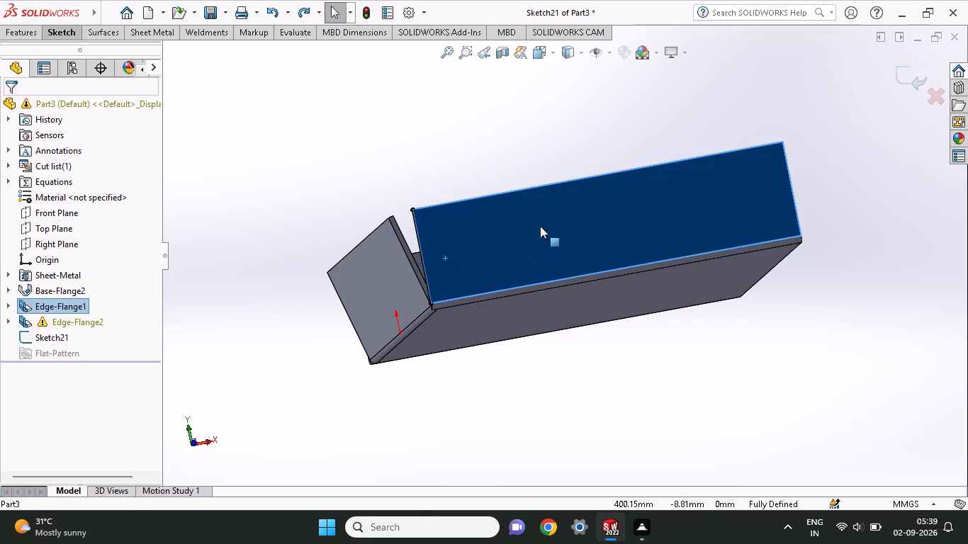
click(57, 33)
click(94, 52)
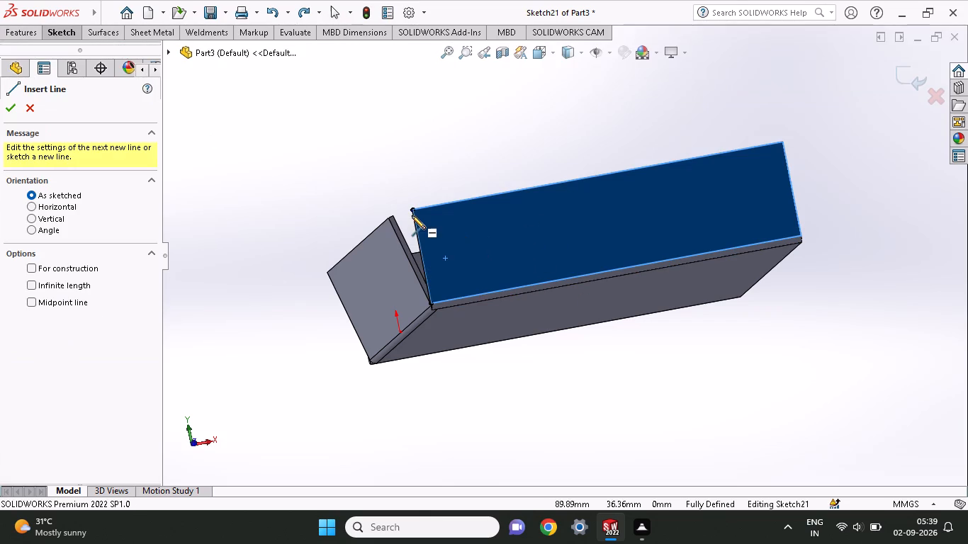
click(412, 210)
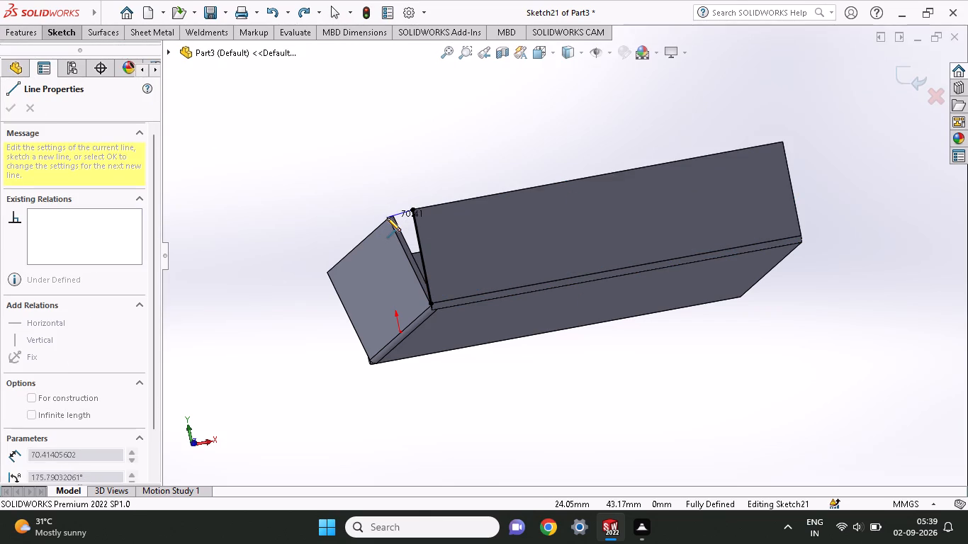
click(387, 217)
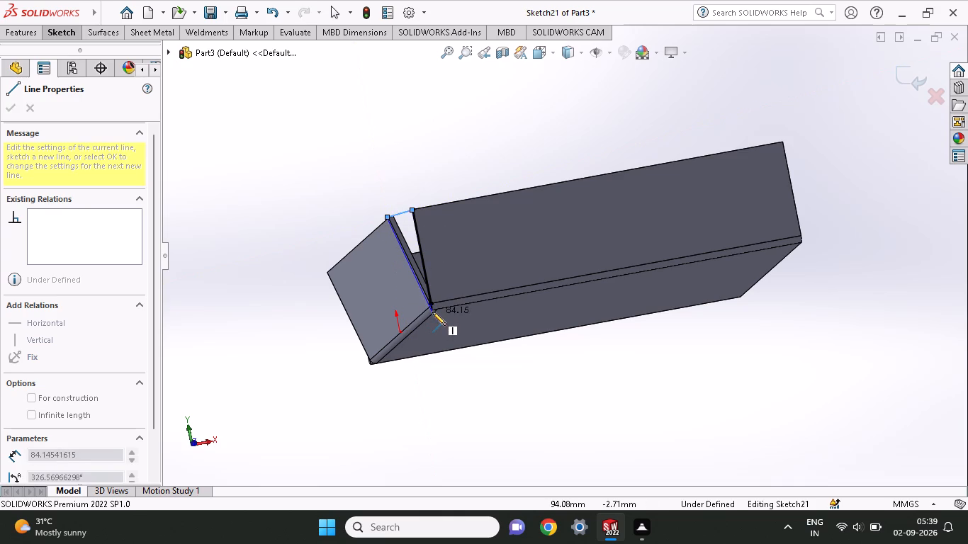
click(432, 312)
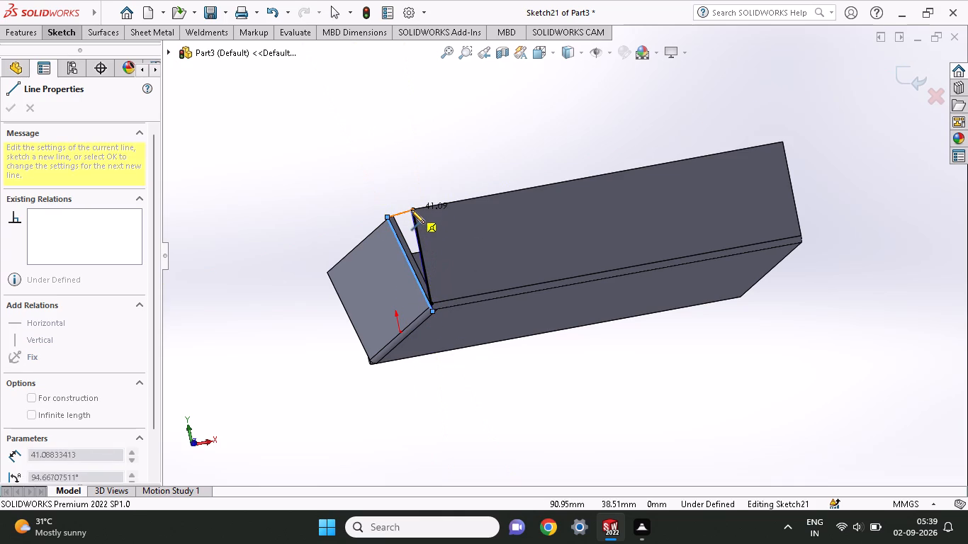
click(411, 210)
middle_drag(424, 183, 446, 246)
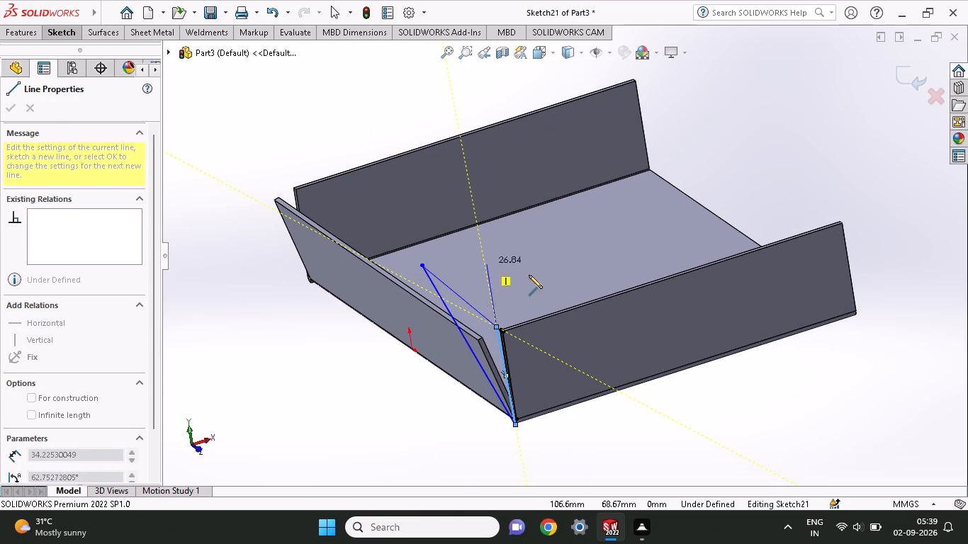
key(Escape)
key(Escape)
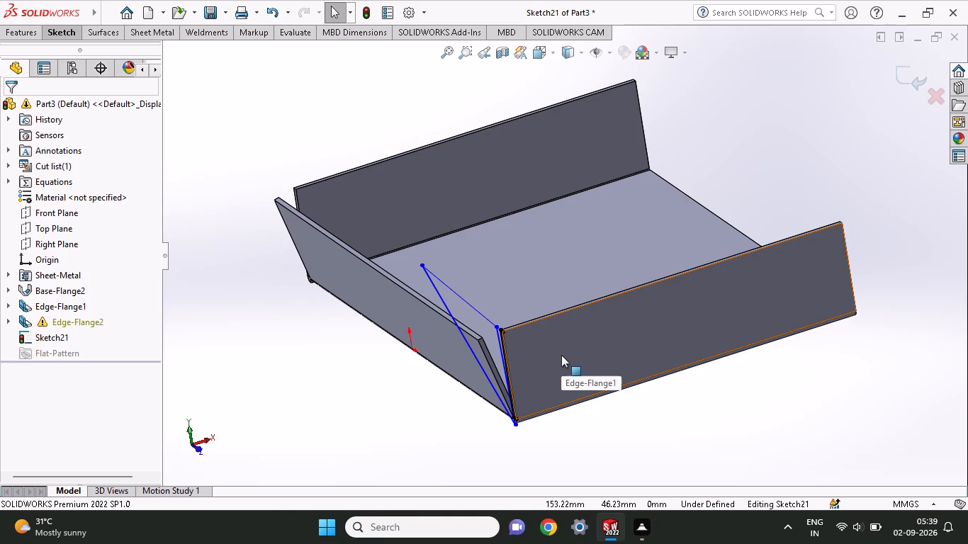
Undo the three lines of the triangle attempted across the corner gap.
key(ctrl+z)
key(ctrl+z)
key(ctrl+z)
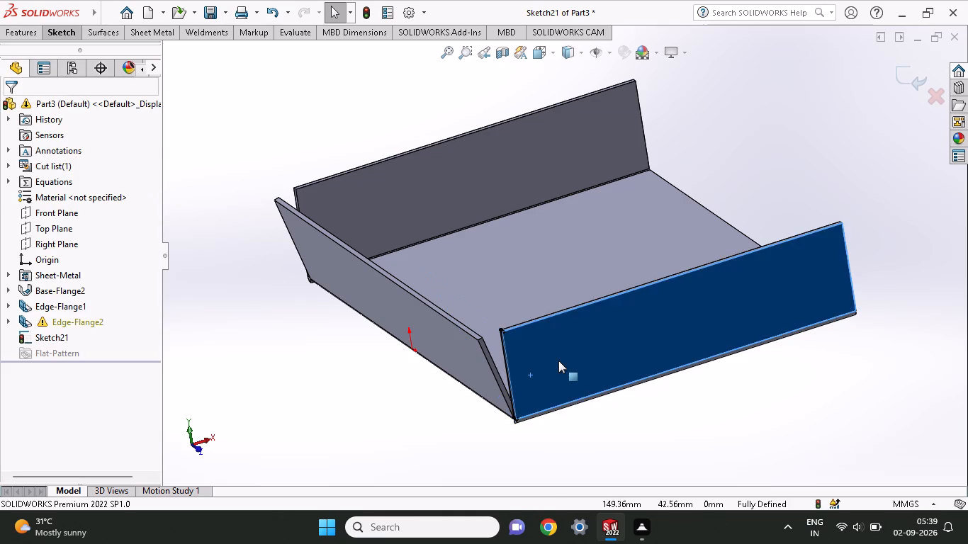
Close the rectangle sketch and start a new sketch on the outer face of the side edge flange beside the gap.
ctrl+click(558, 361)
click(565, 351)
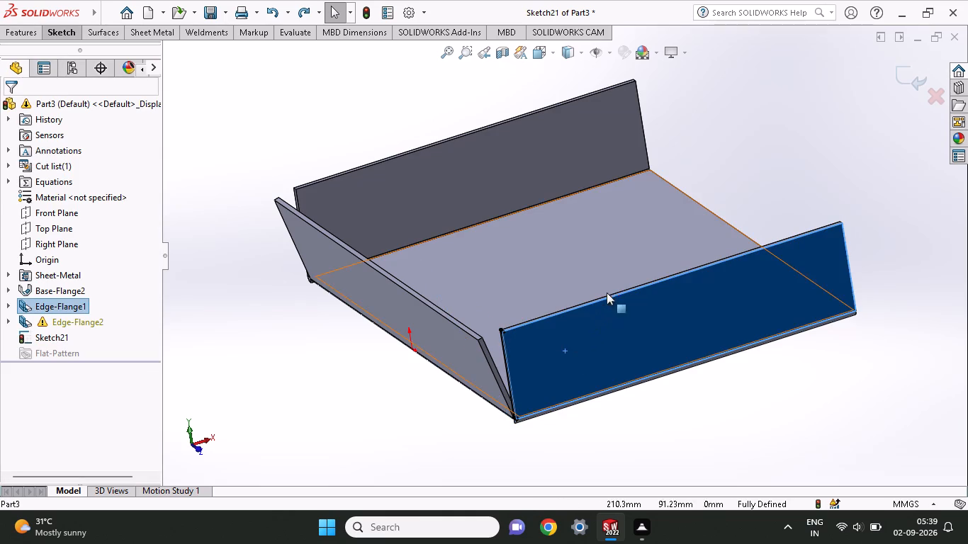
key(Escape)
click(580, 348)
key(Escape)
right_click(225, 339)
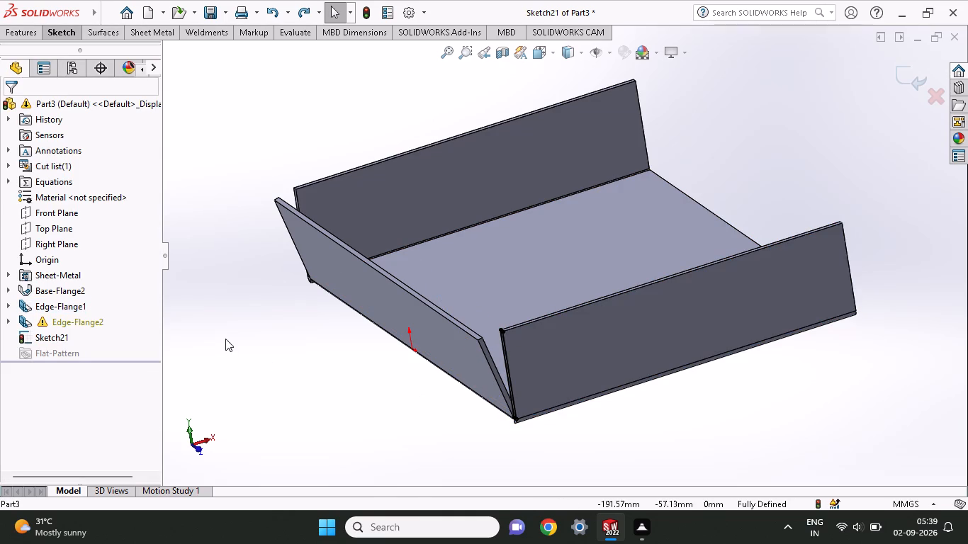
click(389, 317)
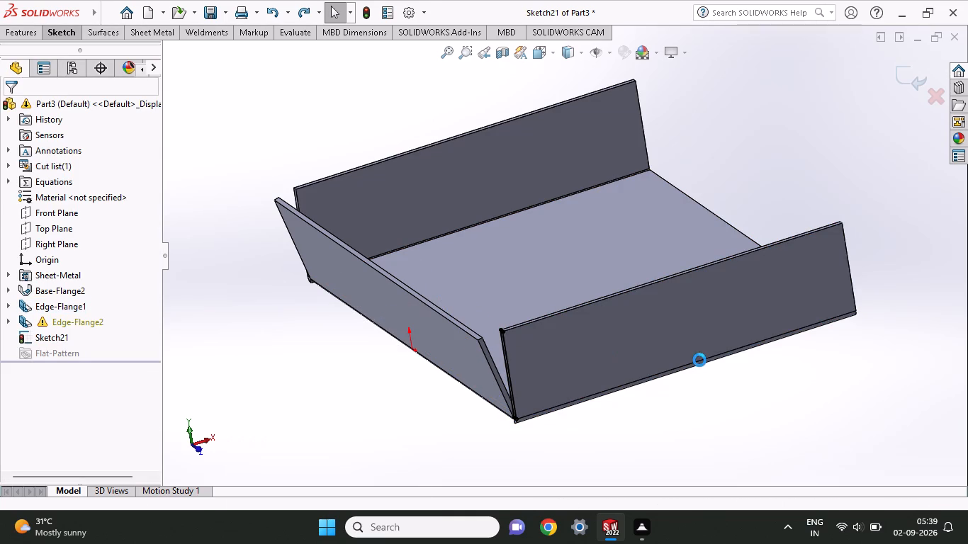
click(841, 132)
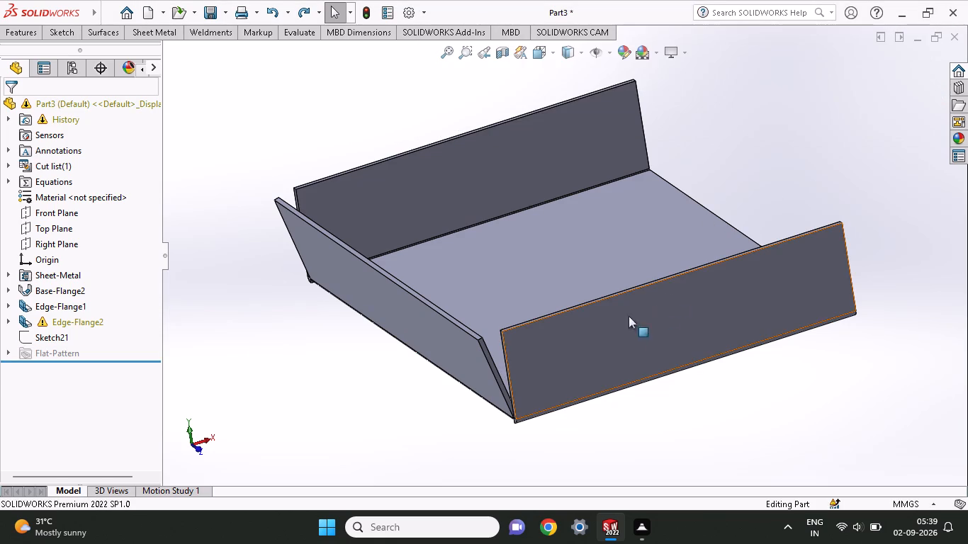
click(558, 340)
click(621, 306)
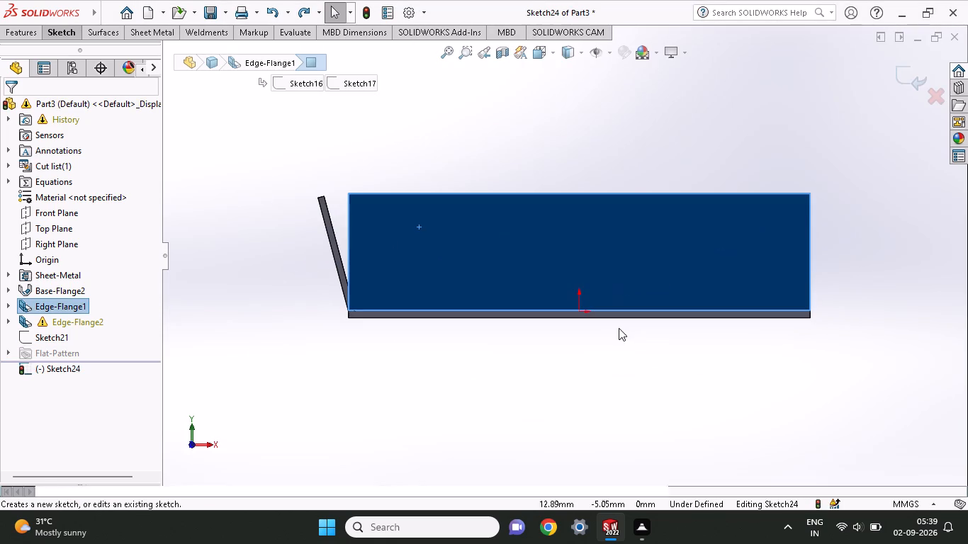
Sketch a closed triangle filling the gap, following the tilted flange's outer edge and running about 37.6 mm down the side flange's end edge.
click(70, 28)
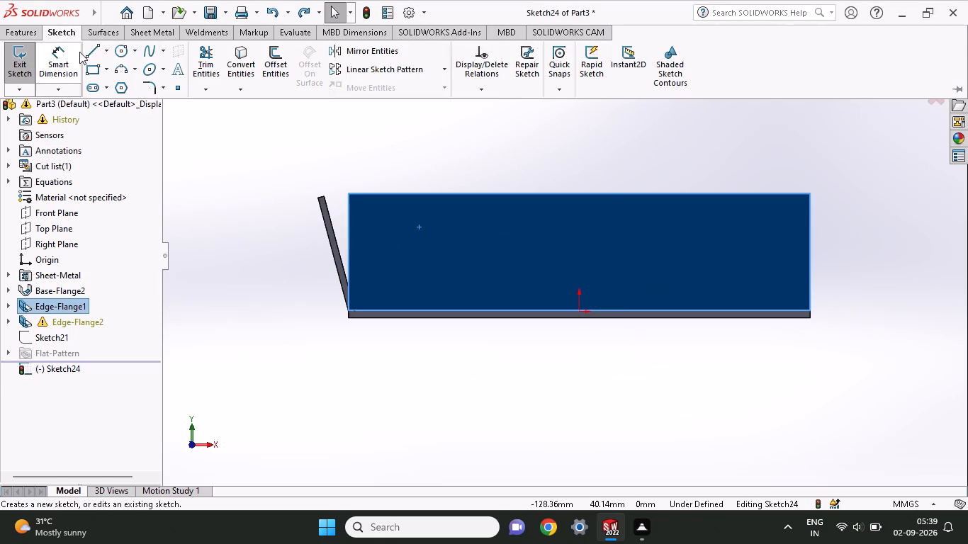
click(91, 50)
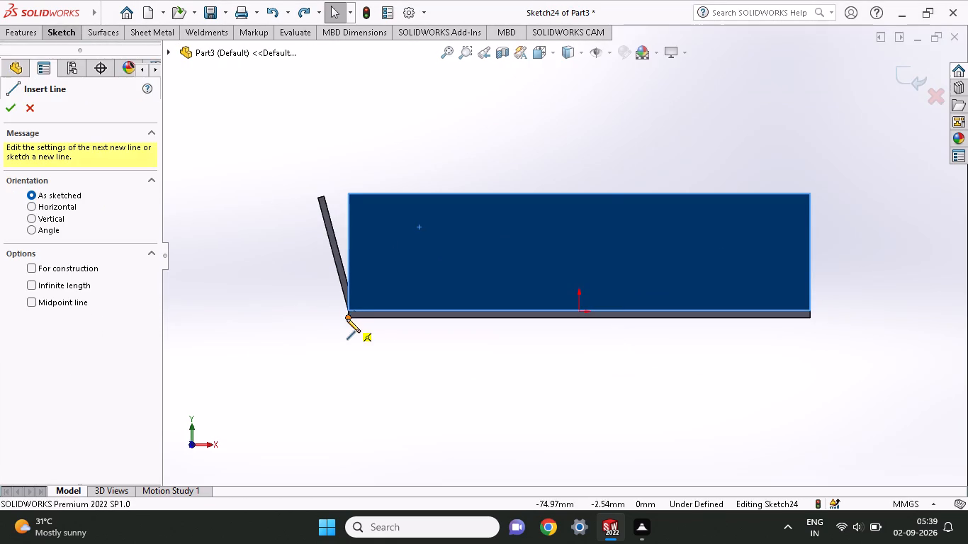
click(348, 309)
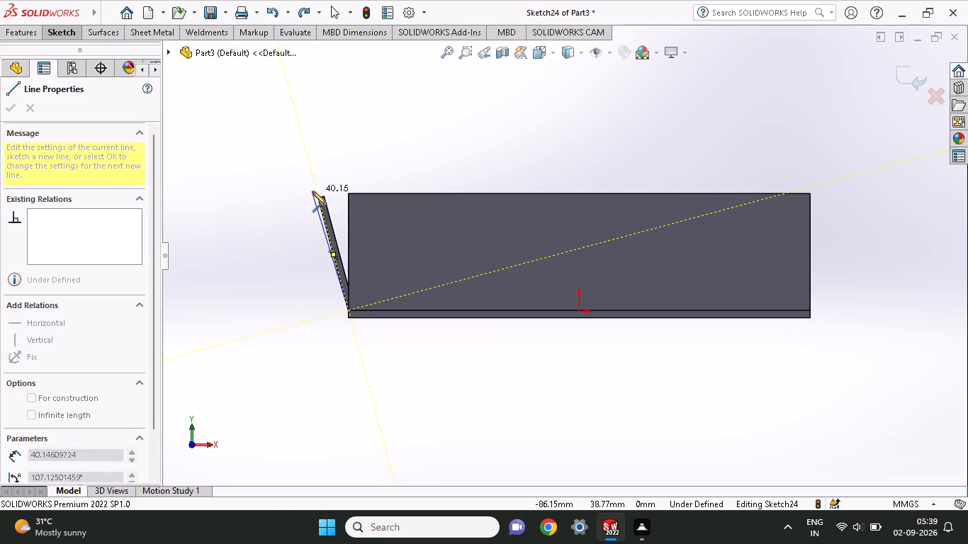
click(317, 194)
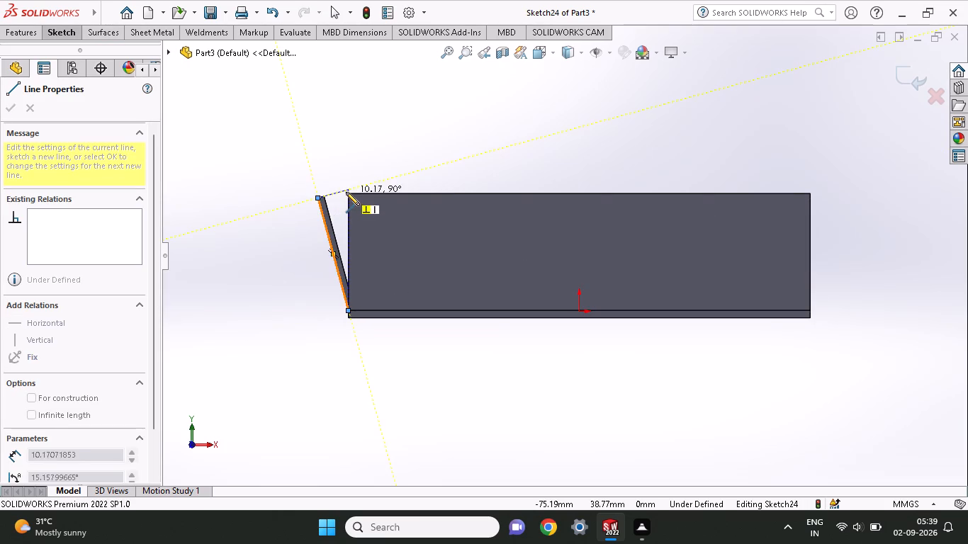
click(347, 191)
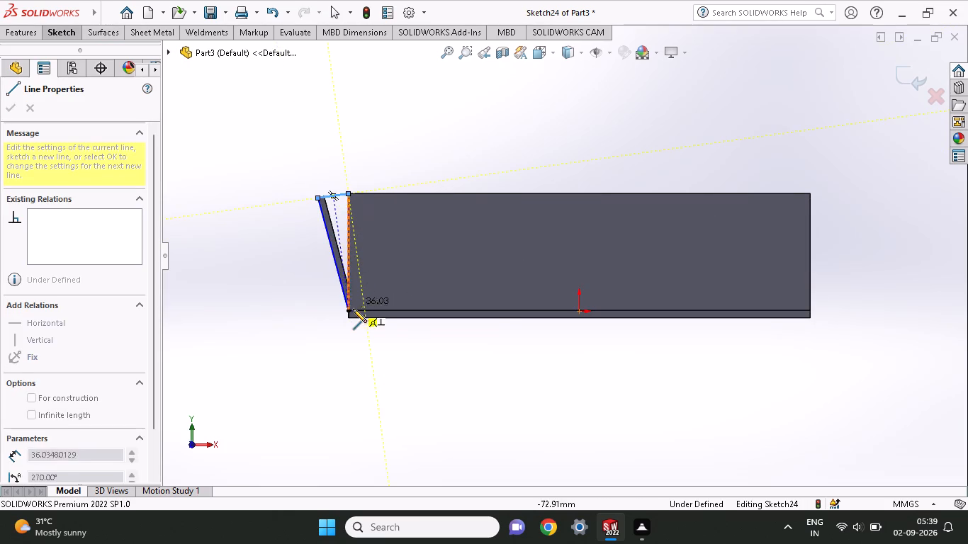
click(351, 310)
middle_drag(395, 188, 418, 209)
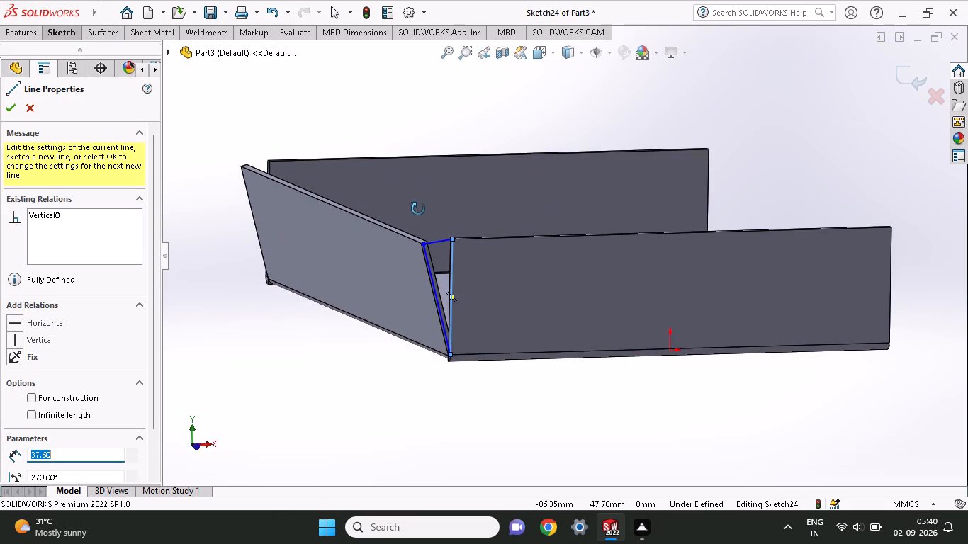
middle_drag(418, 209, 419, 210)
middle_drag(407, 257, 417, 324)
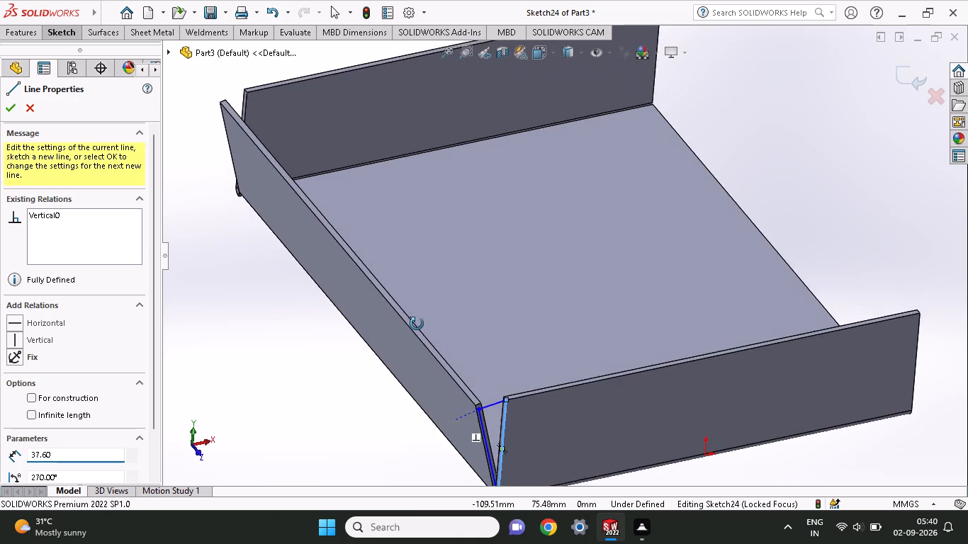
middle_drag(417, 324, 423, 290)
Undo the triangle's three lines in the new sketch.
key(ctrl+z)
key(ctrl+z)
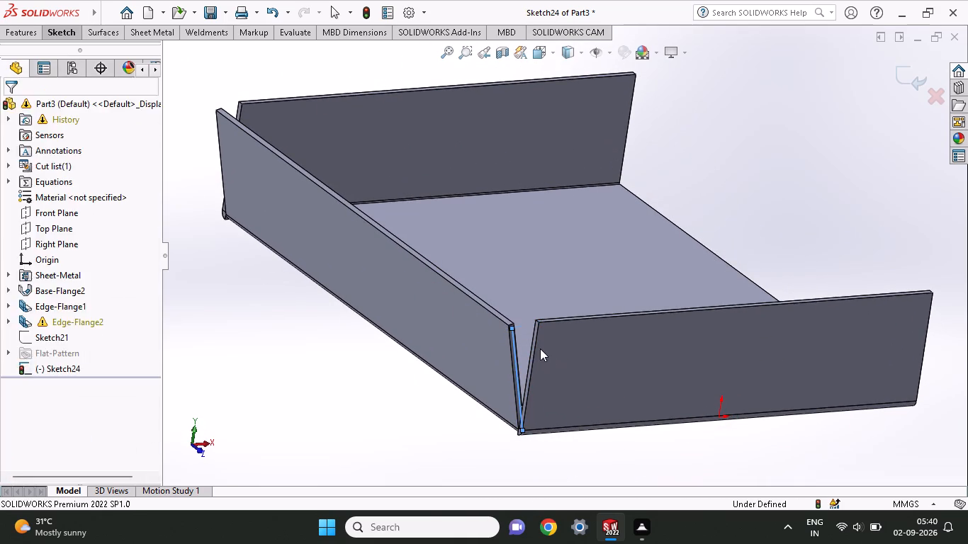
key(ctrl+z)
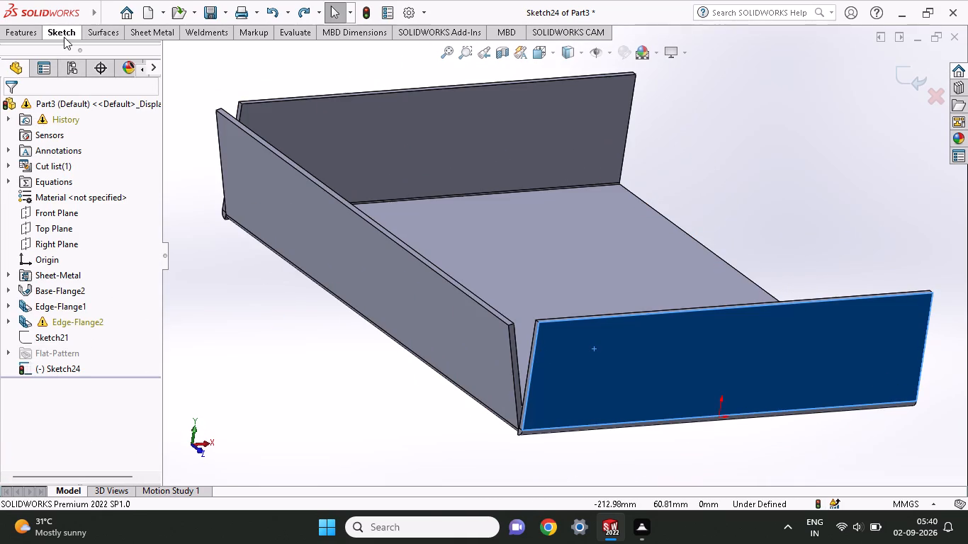
Sketch a single line along the side flange's end edge at the gap, from its top corner to its bottom corner.
click(64, 37)
click(94, 52)
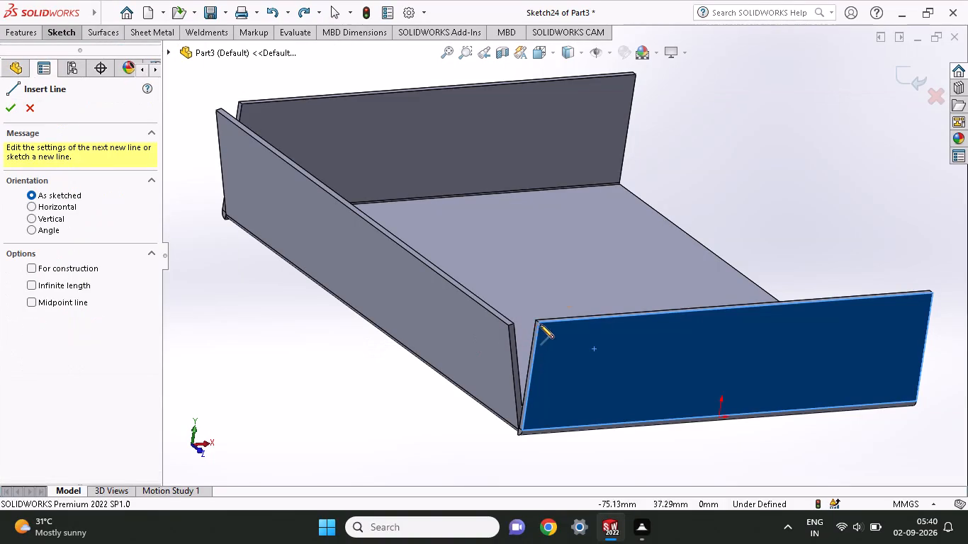
click(540, 321)
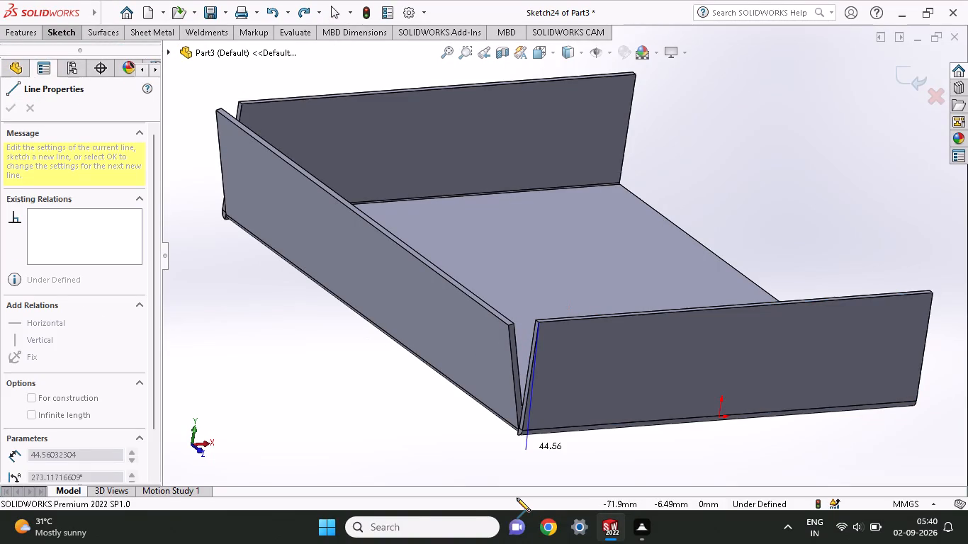
click(523, 431)
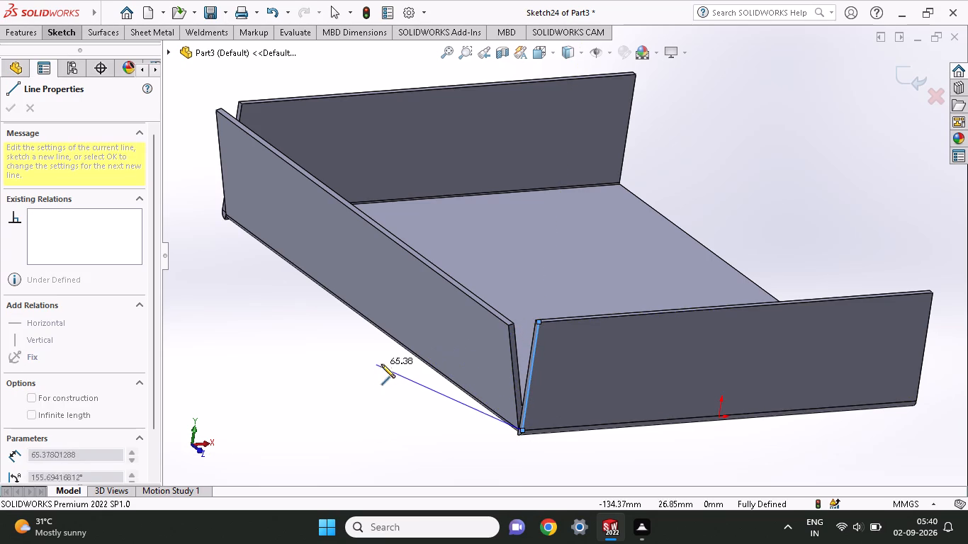
key(Escape)
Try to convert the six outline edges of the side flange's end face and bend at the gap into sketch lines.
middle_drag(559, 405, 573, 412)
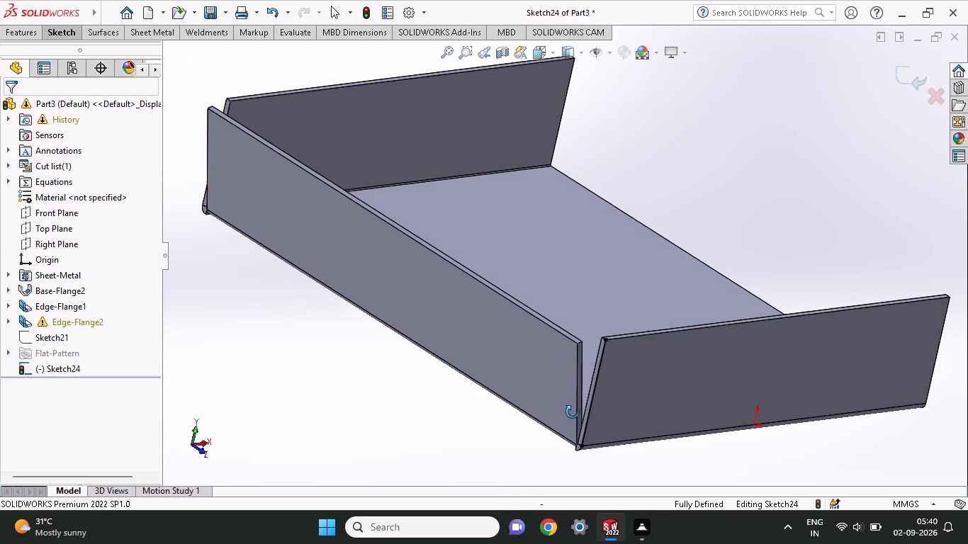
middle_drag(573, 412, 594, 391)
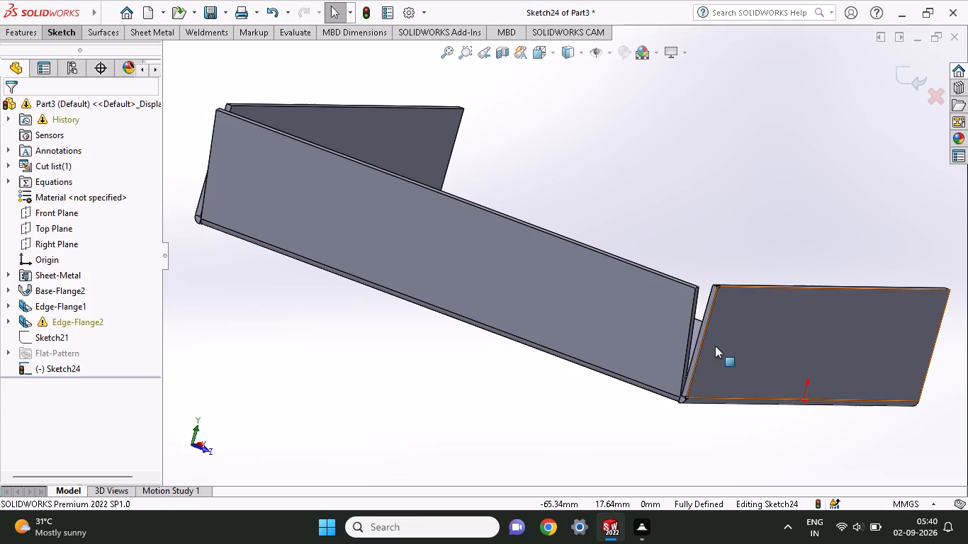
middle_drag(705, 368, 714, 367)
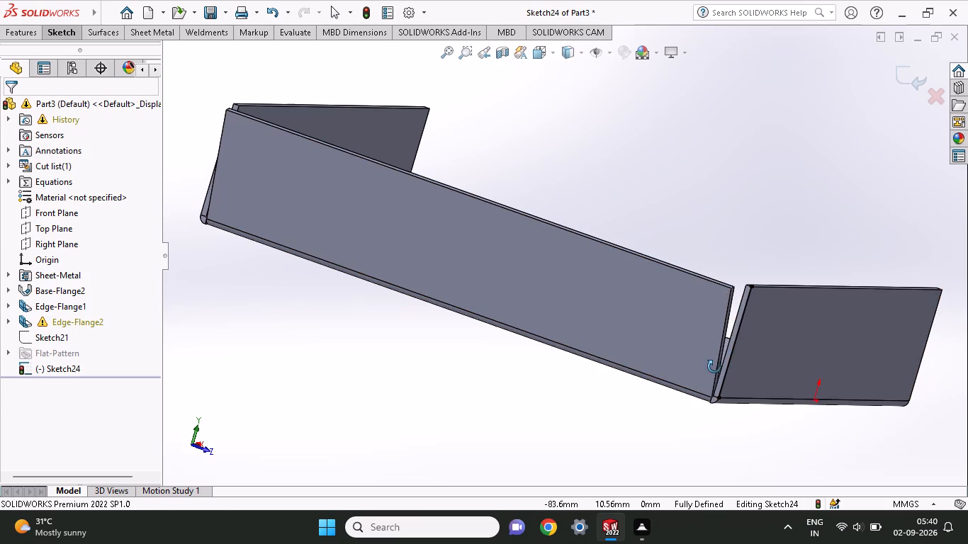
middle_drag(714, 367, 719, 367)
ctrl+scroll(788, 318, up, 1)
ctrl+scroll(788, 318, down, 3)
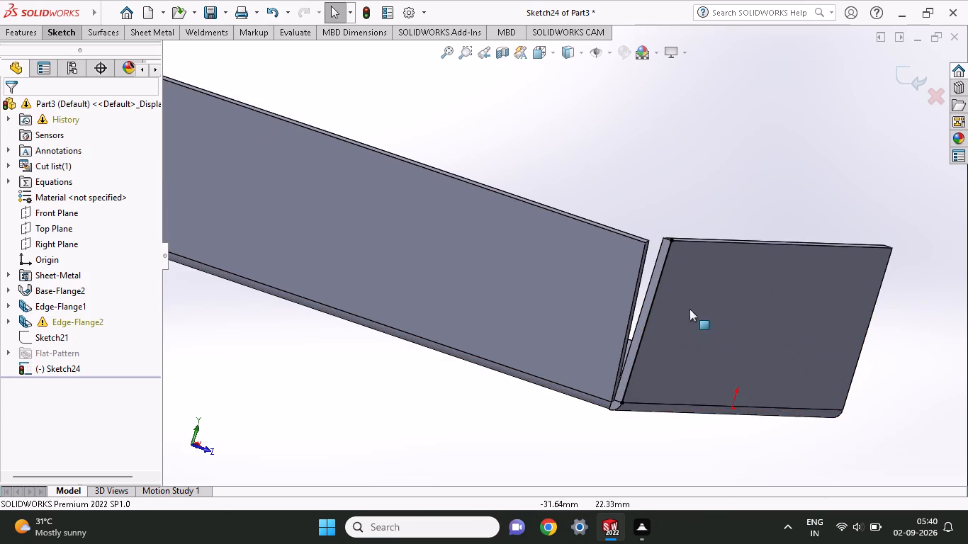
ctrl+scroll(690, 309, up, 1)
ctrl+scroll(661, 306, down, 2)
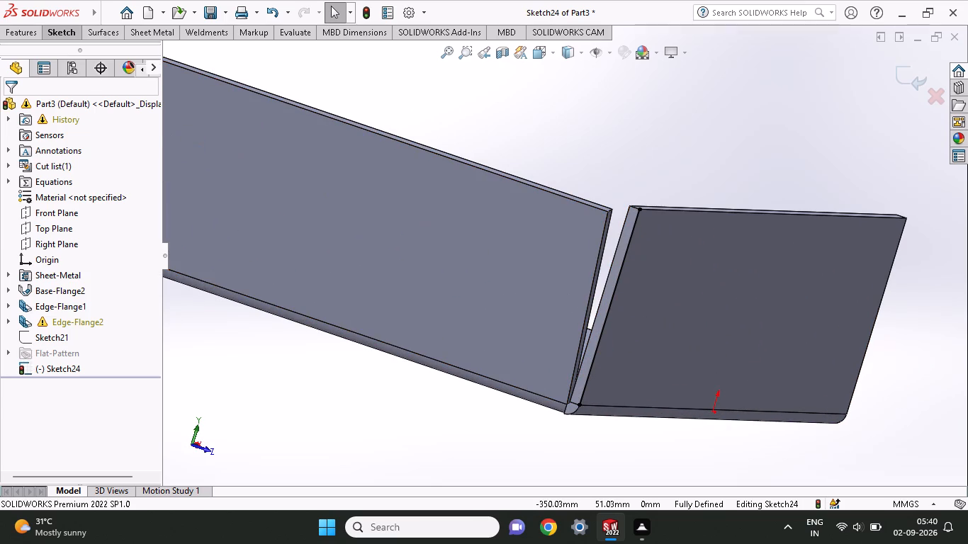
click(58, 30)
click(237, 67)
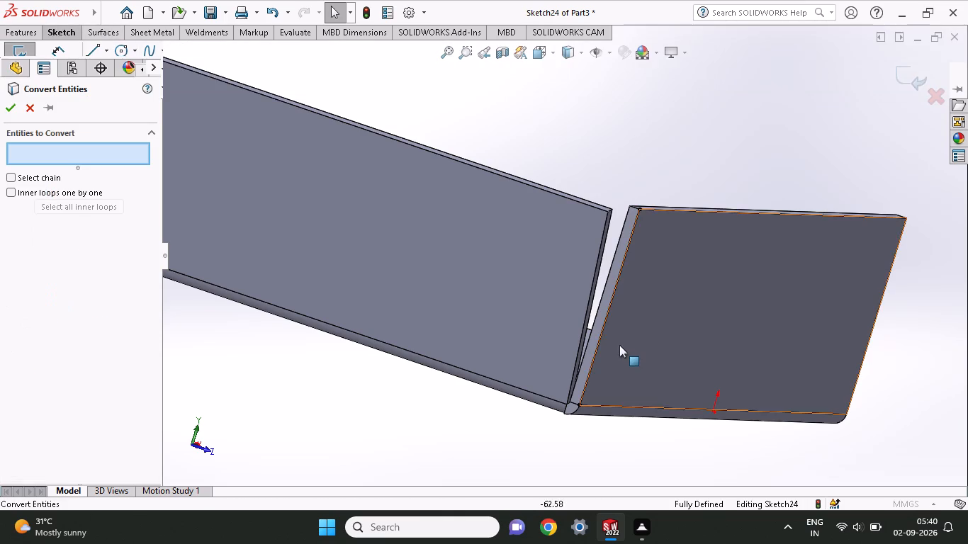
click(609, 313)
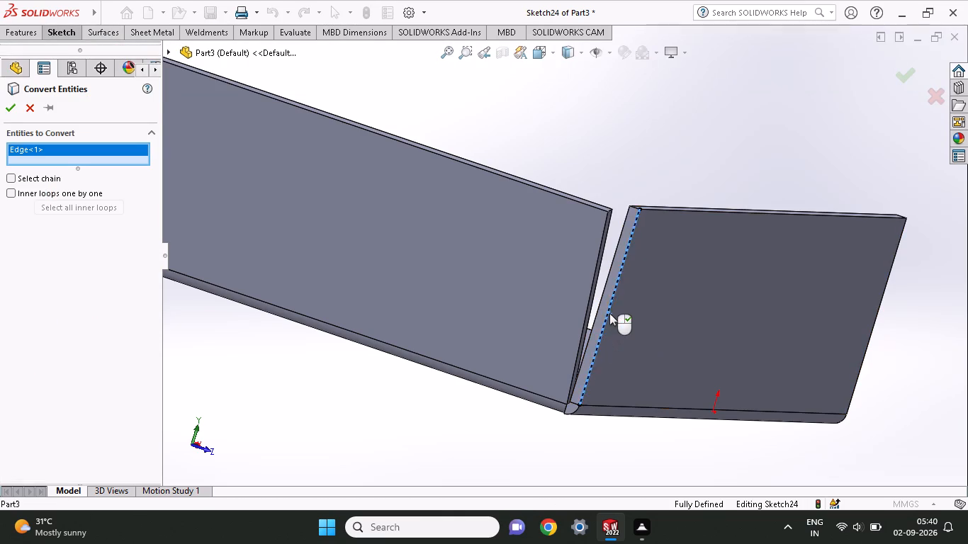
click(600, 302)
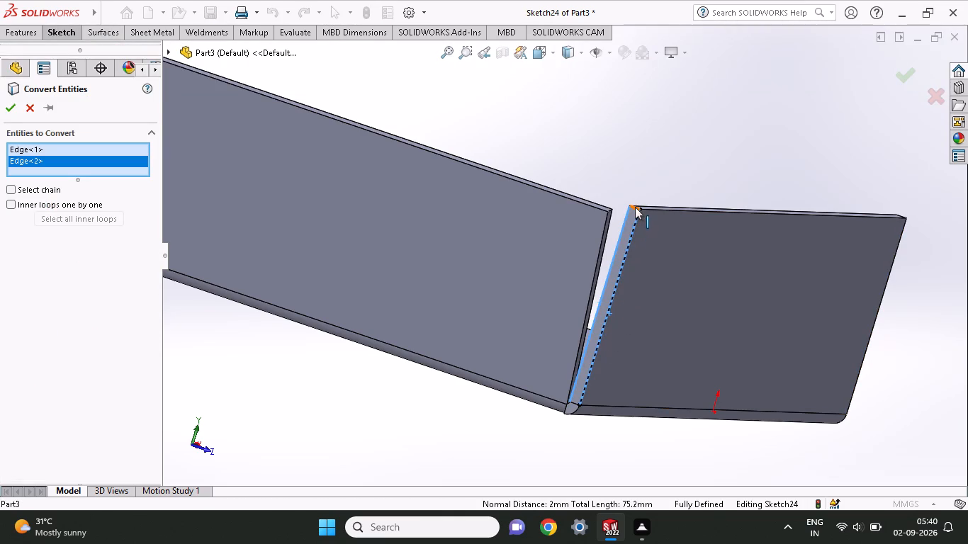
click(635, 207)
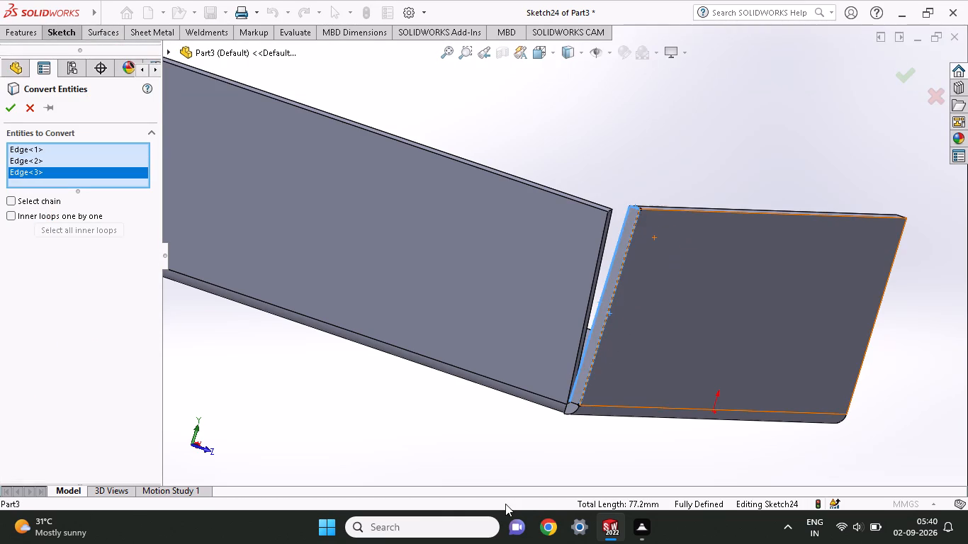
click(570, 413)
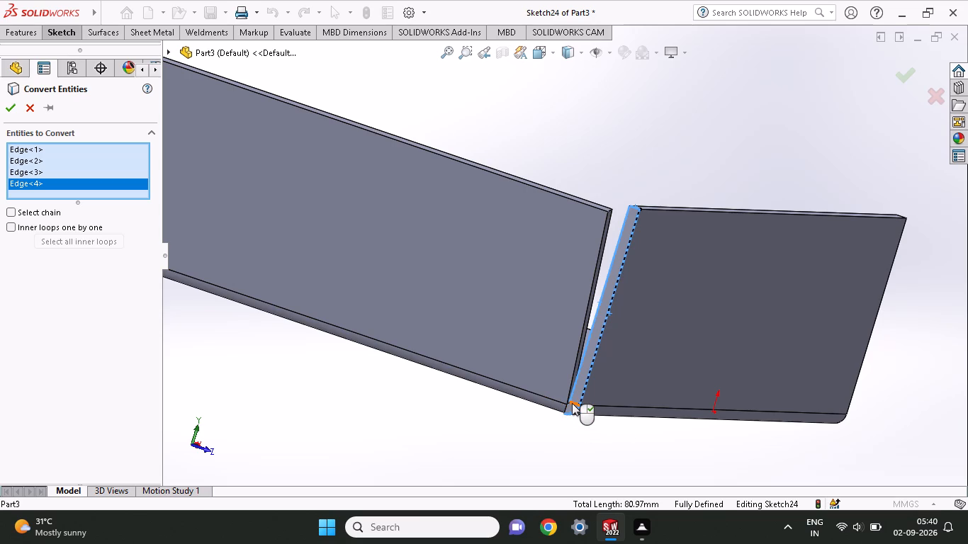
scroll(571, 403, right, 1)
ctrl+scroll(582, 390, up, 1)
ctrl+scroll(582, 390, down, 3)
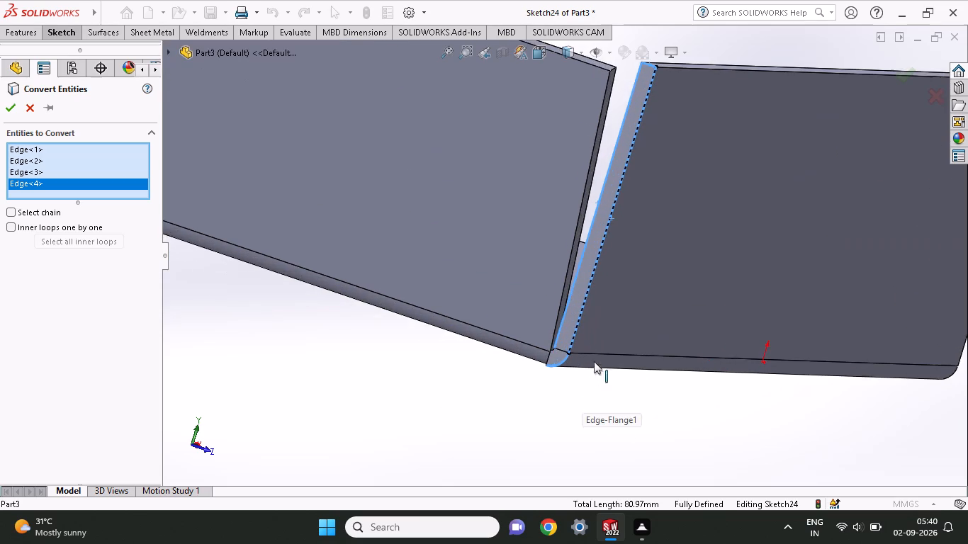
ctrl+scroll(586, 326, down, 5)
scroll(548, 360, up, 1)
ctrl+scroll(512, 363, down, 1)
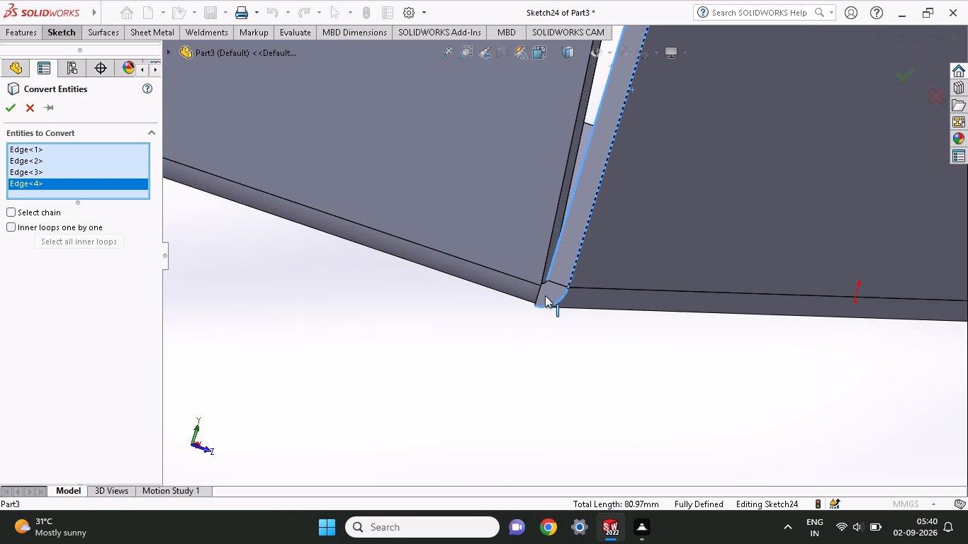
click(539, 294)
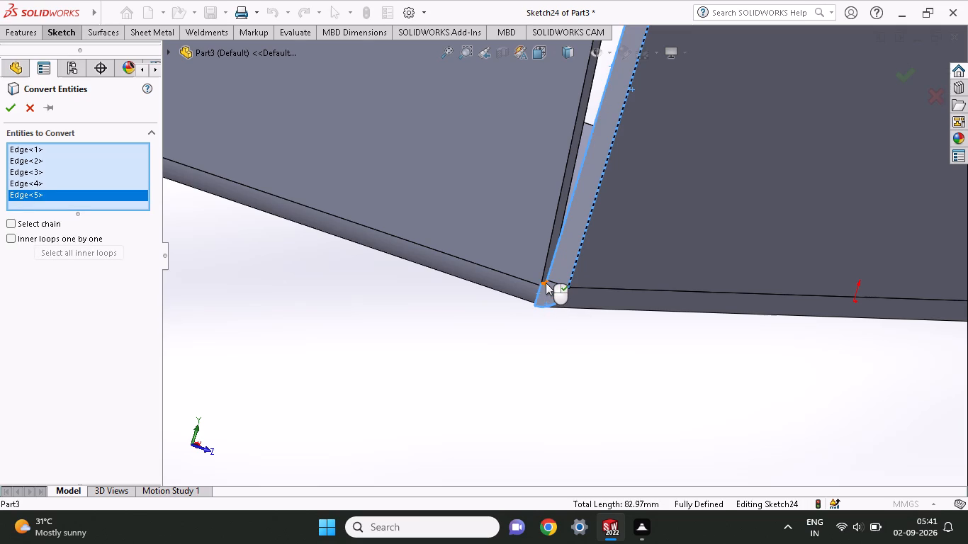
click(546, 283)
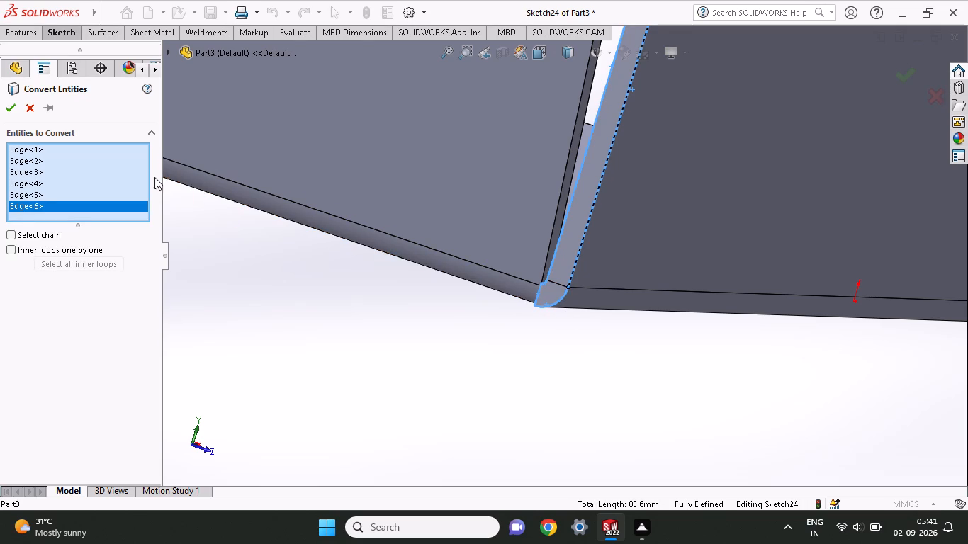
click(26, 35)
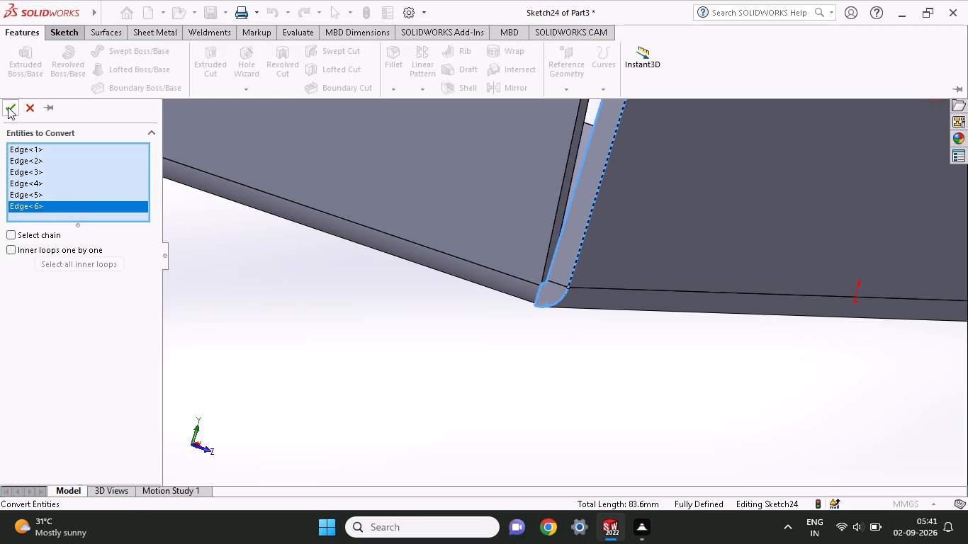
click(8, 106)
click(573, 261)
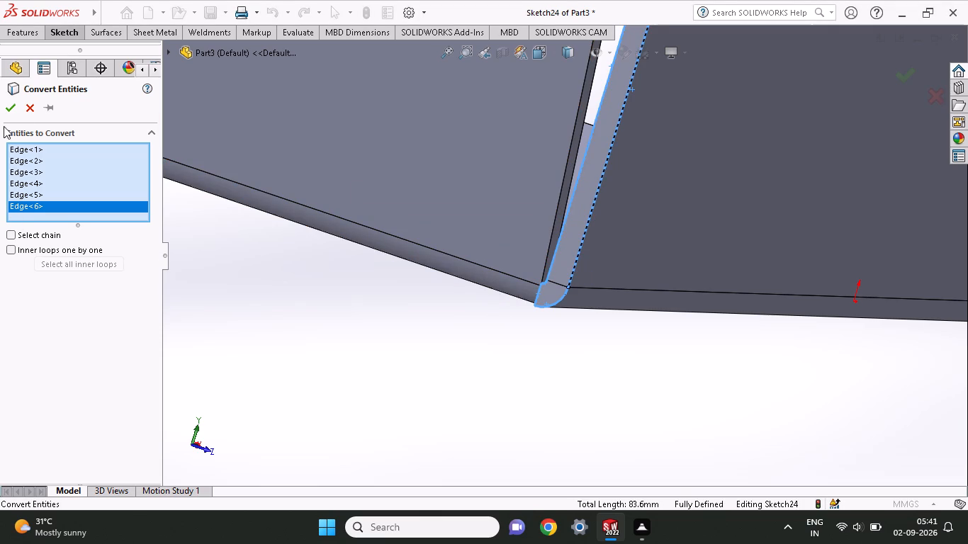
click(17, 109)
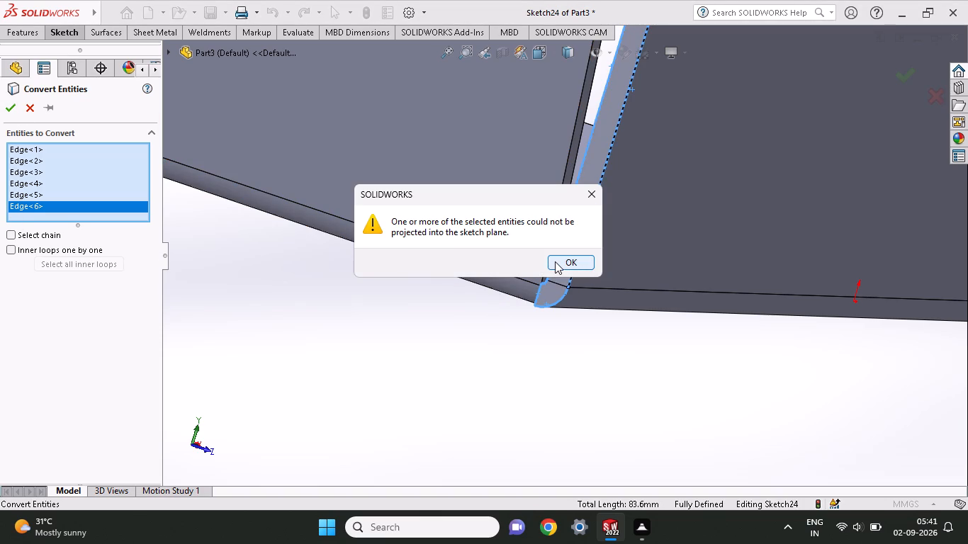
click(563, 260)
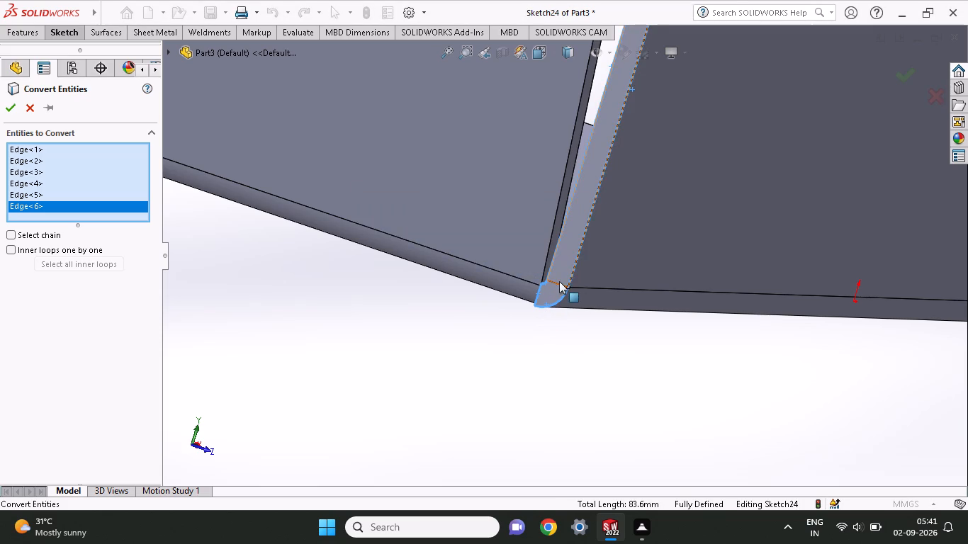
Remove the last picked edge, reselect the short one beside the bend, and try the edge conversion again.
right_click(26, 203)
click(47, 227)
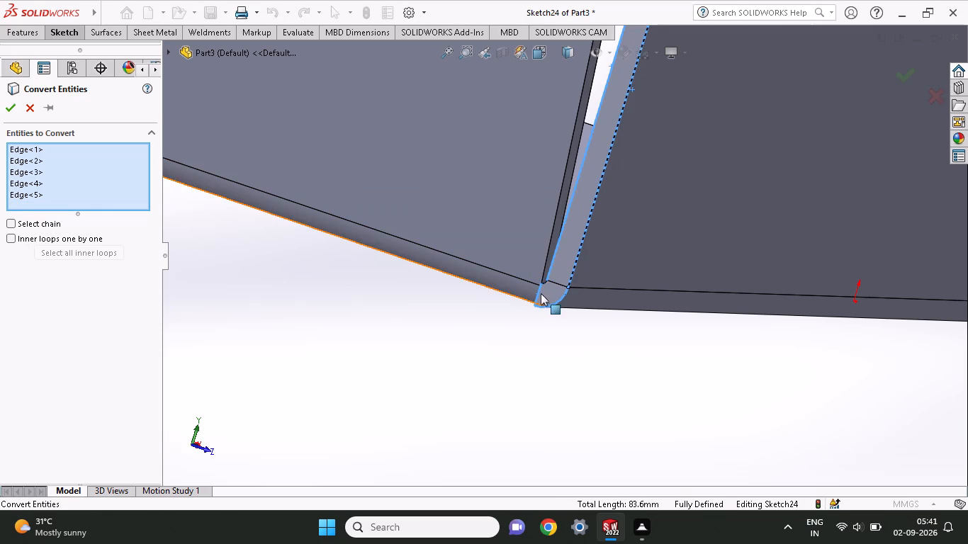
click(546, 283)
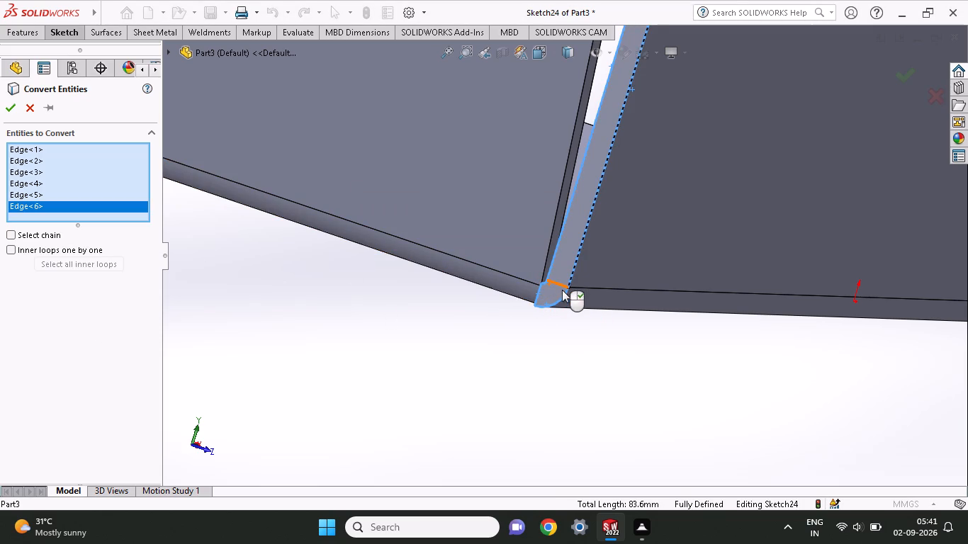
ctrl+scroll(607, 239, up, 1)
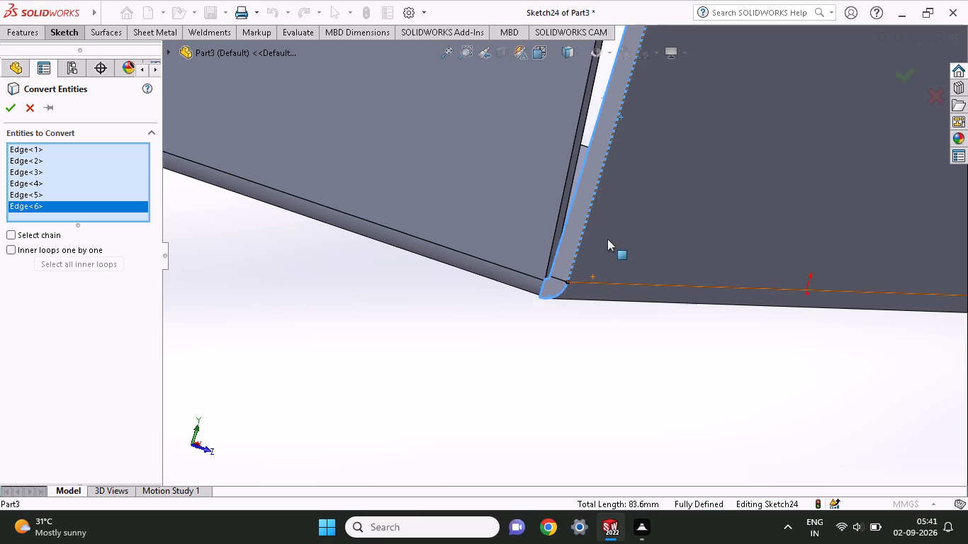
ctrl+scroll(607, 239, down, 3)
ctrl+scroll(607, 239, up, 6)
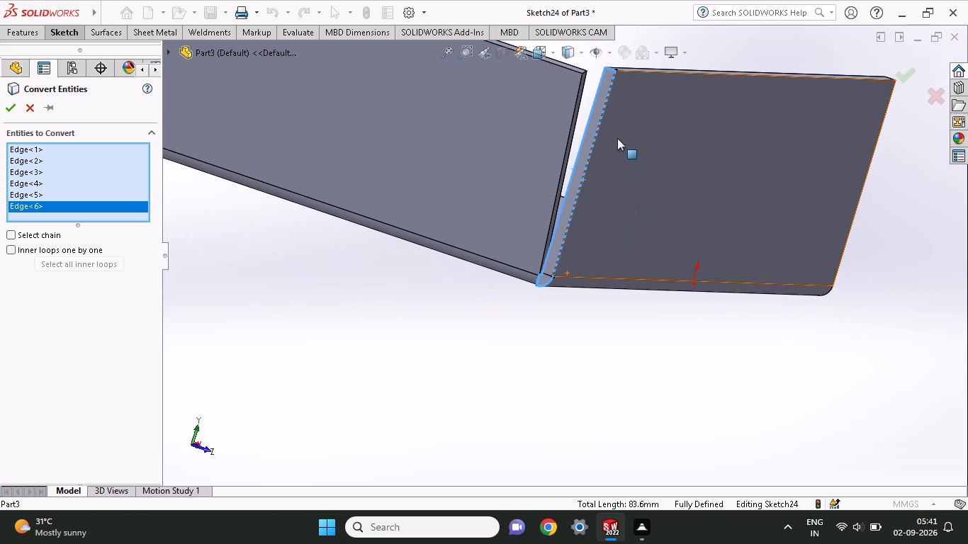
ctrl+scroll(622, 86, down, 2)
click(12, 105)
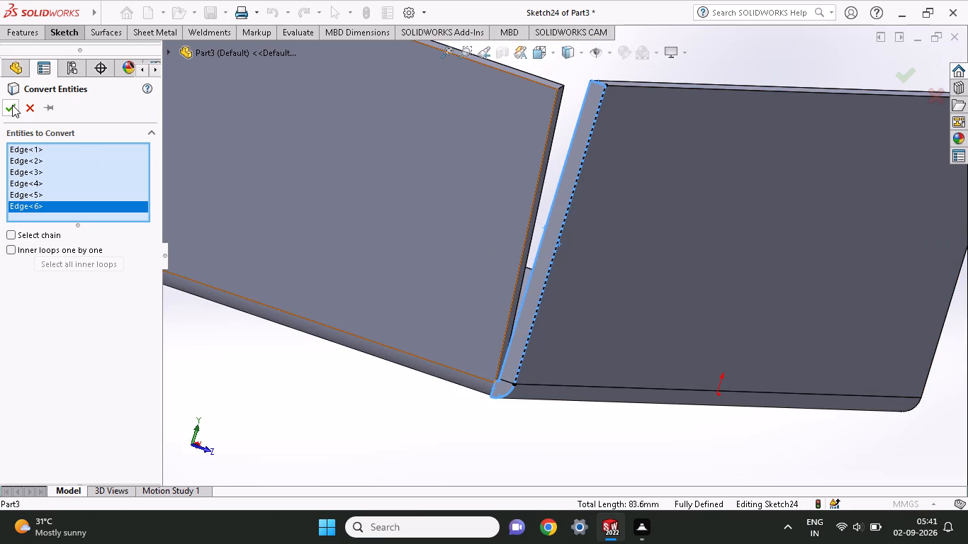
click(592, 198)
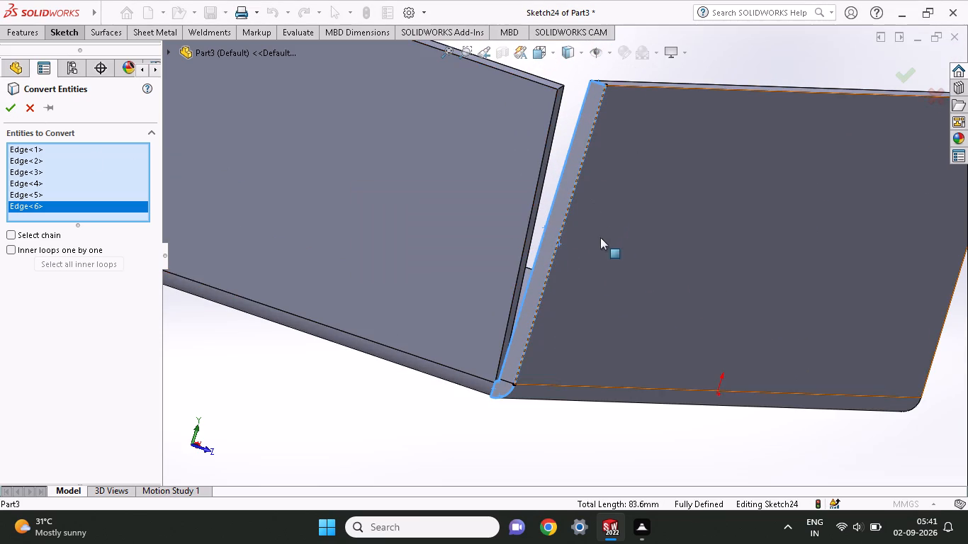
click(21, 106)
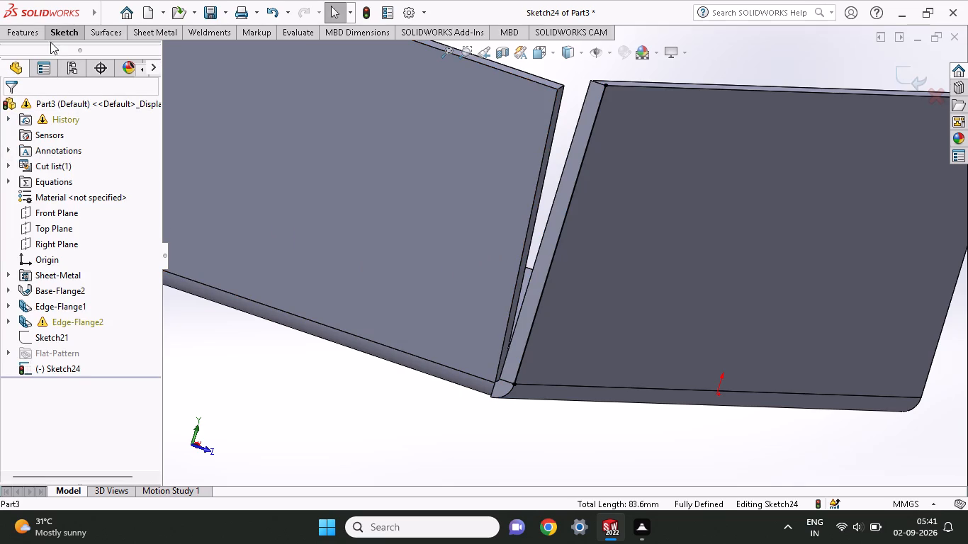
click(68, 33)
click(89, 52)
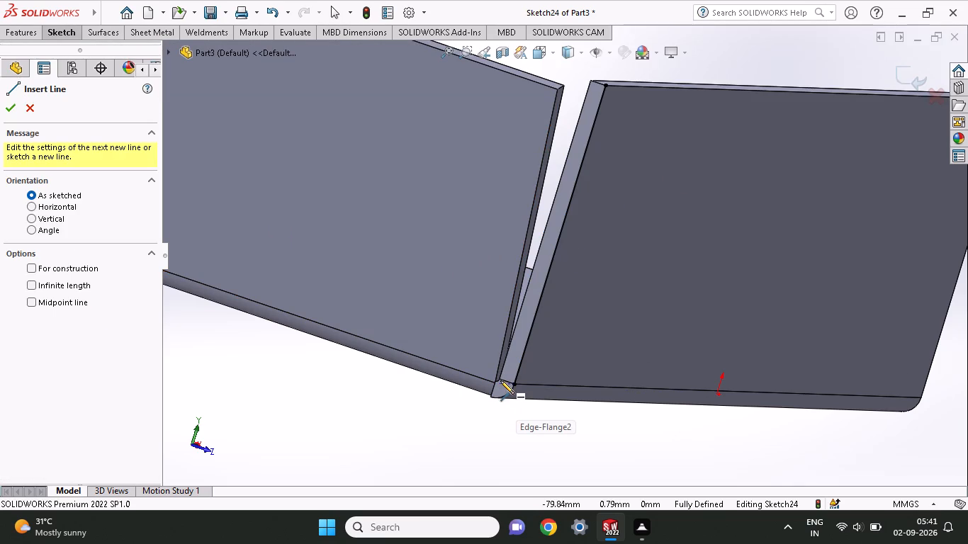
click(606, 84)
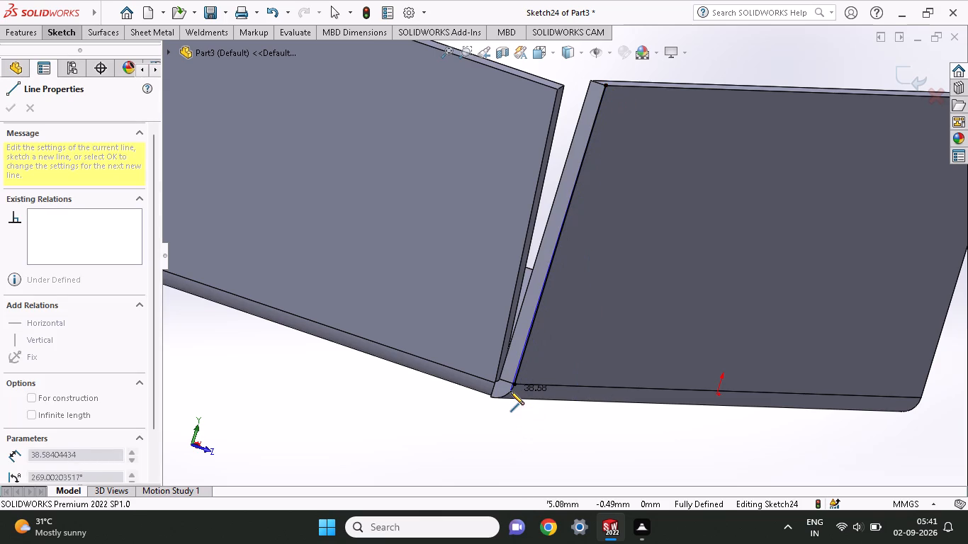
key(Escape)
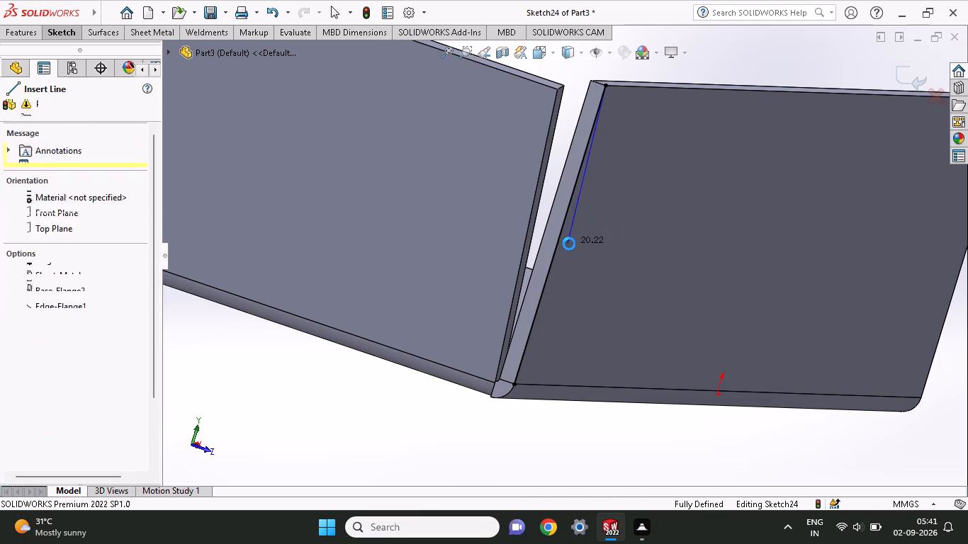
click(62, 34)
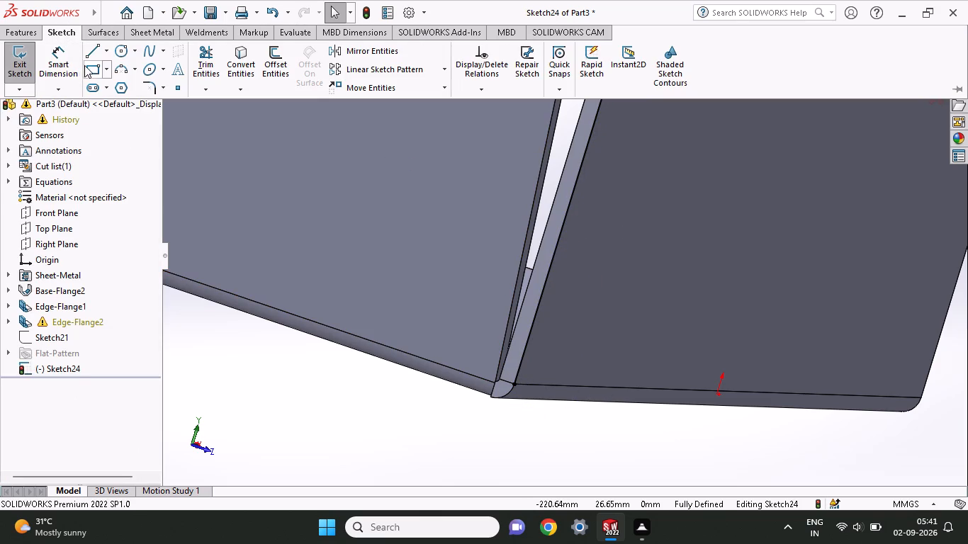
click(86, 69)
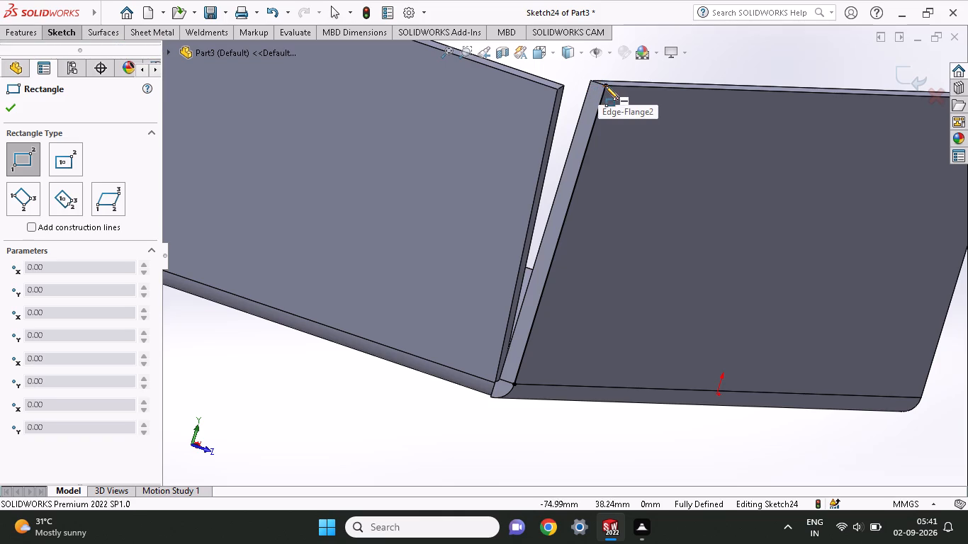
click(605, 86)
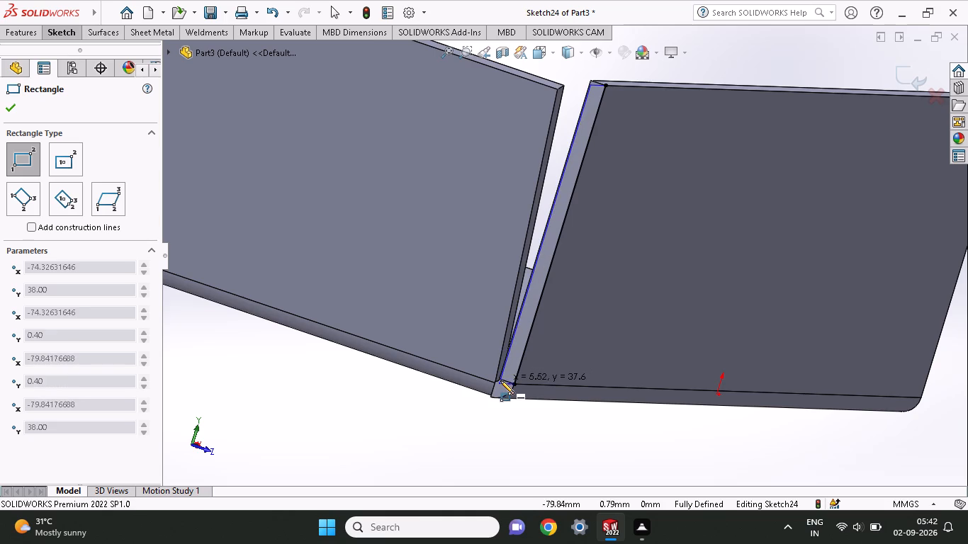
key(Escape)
Exit the sketch holding the single line along the side flange's end edge, and clear the selection.
middle_drag(529, 361, 558, 361)
click(515, 346)
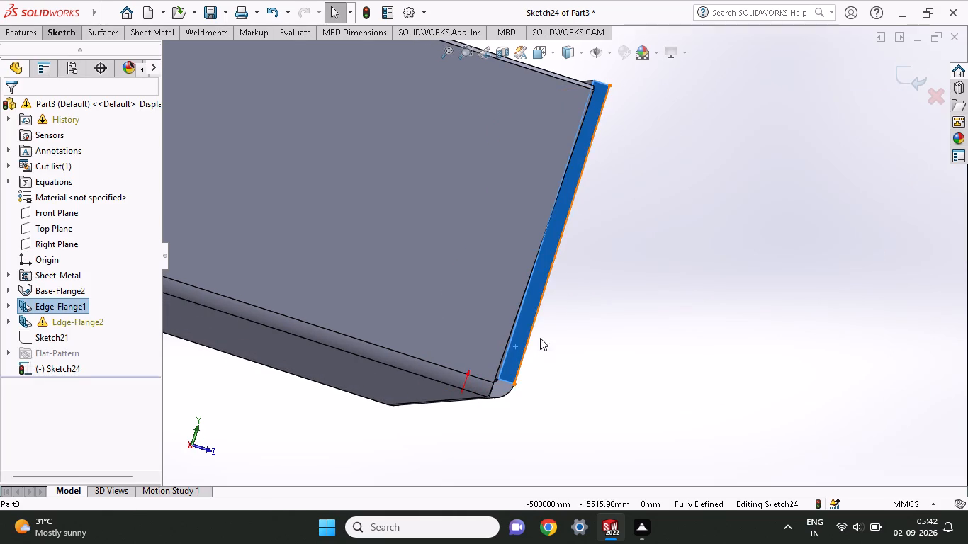
key(Escape)
right_click(567, 302)
click(726, 278)
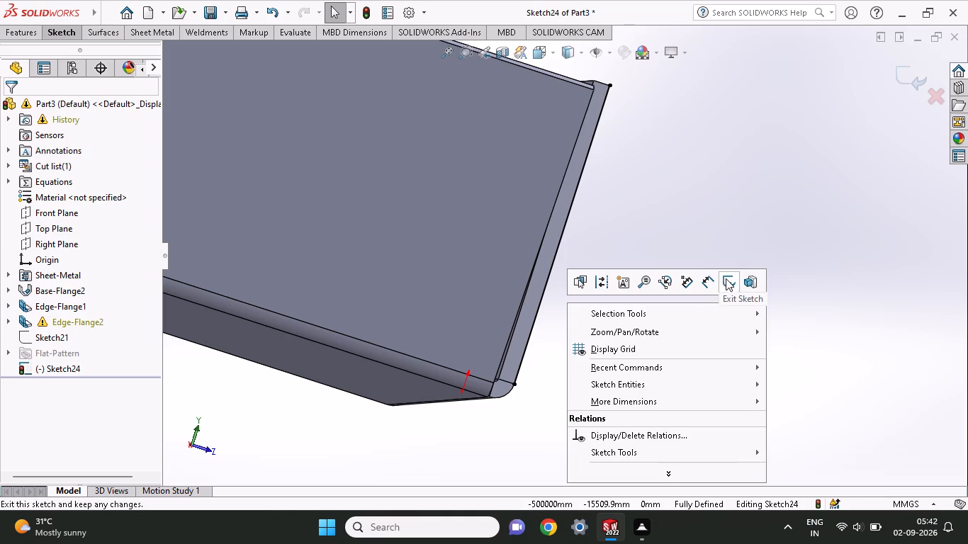
click(845, 132)
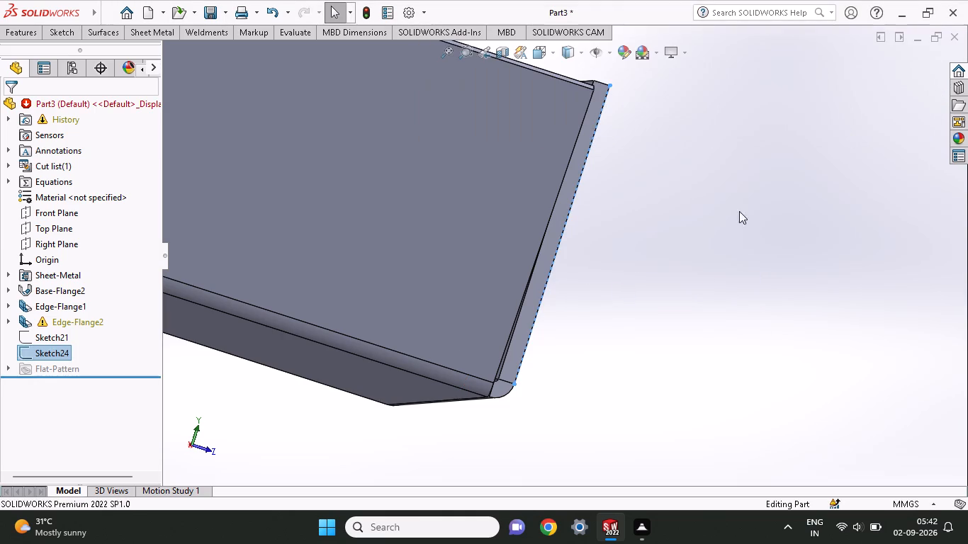
Start a sketch on the side flange's end face at the gap and draw a 2 mm wide corner rectangle over the whole face.
click(531, 302)
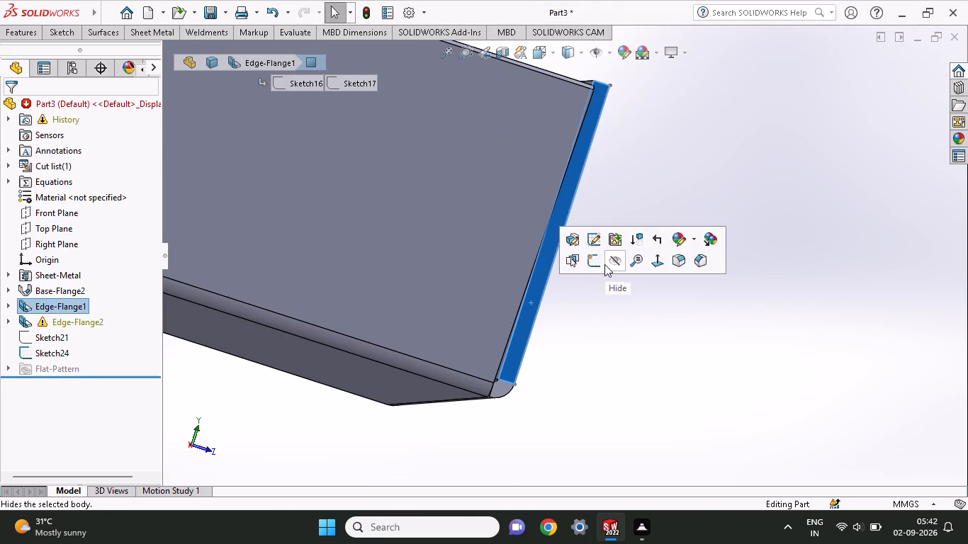
click(600, 265)
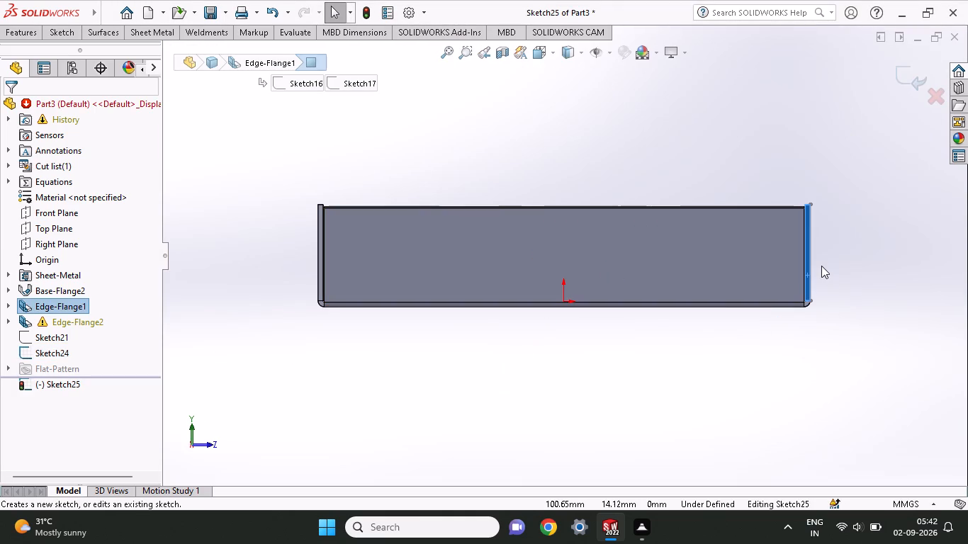
ctrl+scroll(821, 266, up, 2)
ctrl+scroll(821, 266, down, 5)
ctrl+scroll(575, 241, down, 3)
ctrl+scroll(477, 196, down, 3)
ctrl+scroll(478, 194, up, 2)
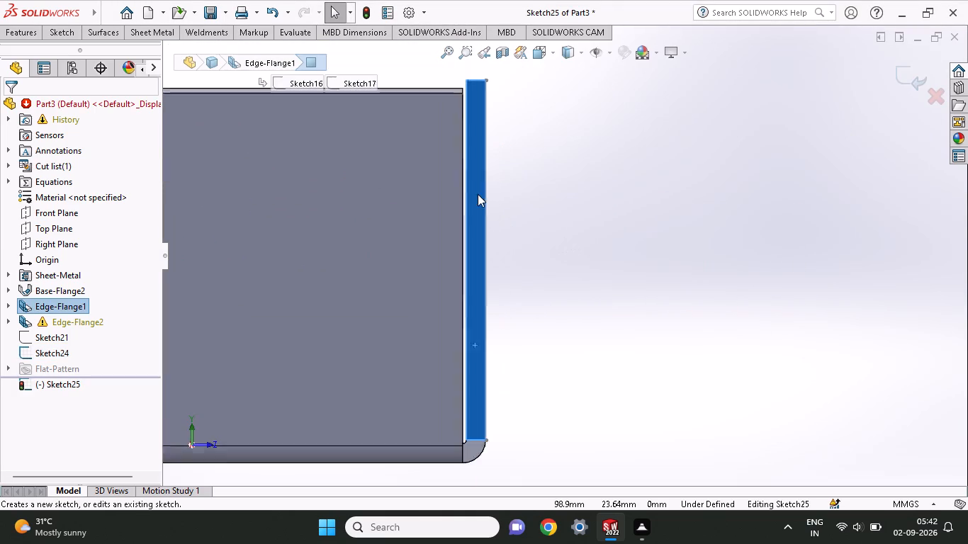
ctrl+scroll(478, 194, up, 1)
click(53, 36)
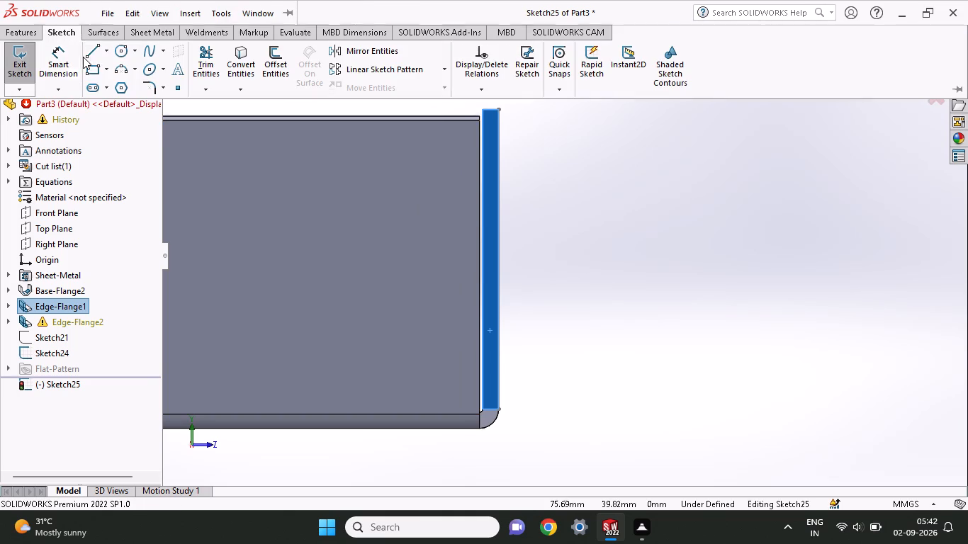
click(94, 67)
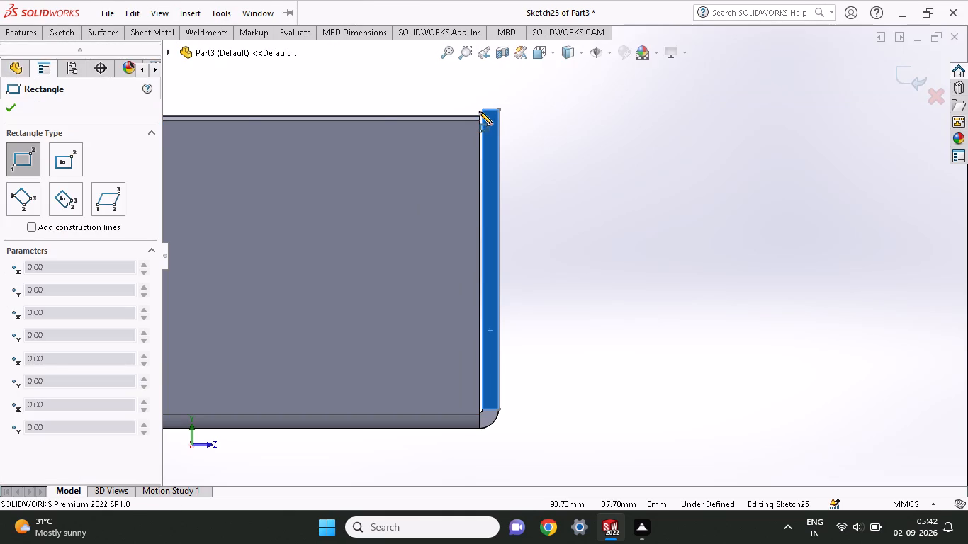
click(482, 111)
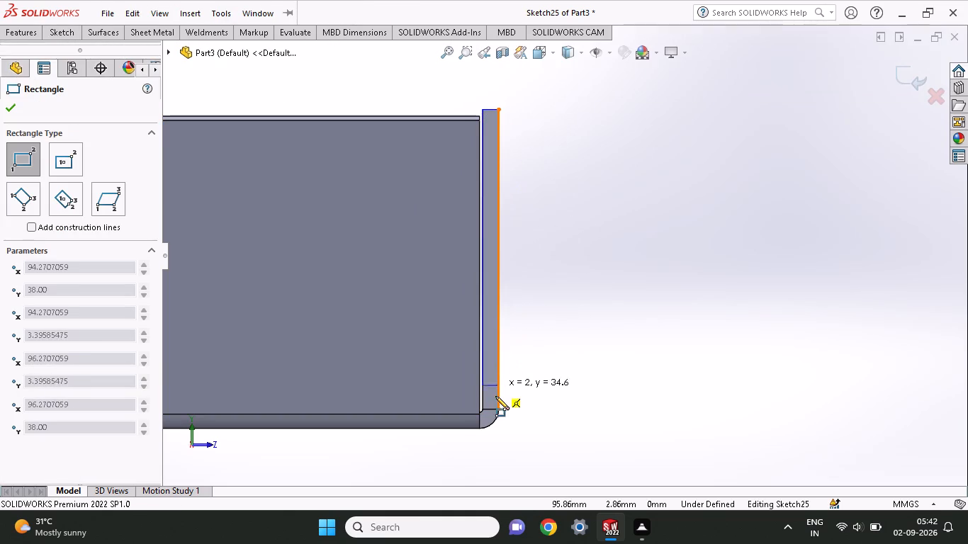
click(496, 408)
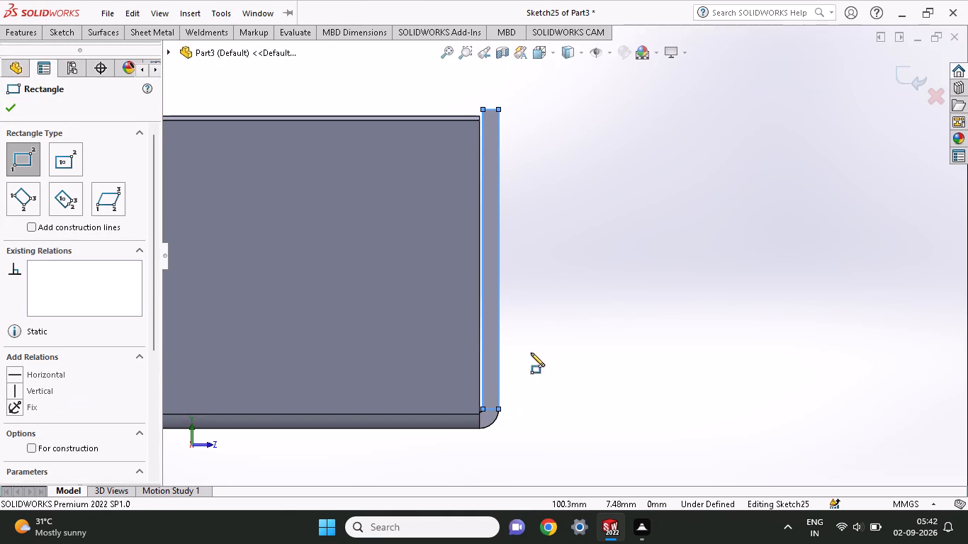
Sketch two three-point arcs below the rectangle, tracing the bend's small inner edge and its large outer edge.
ctrl+scroll(505, 401, up, 1)
ctrl+scroll(497, 418, down, 4)
ctrl+scroll(534, 283, down, 2)
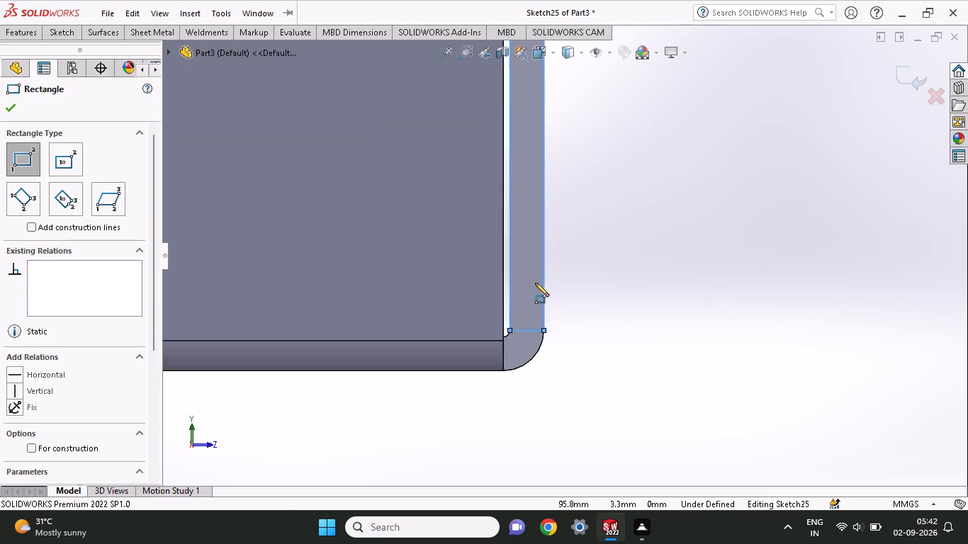
ctrl+scroll(535, 283, down, 3)
key(Escape)
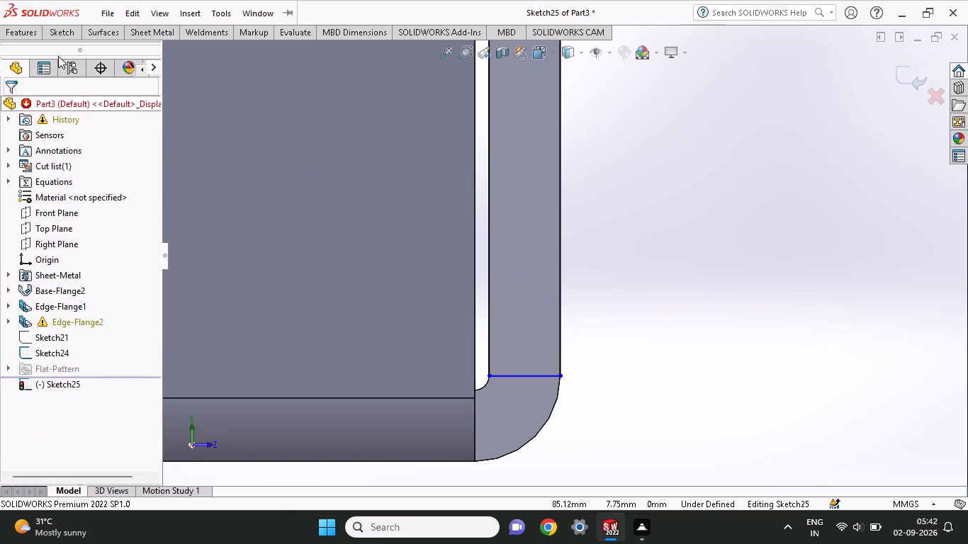
click(52, 30)
click(115, 67)
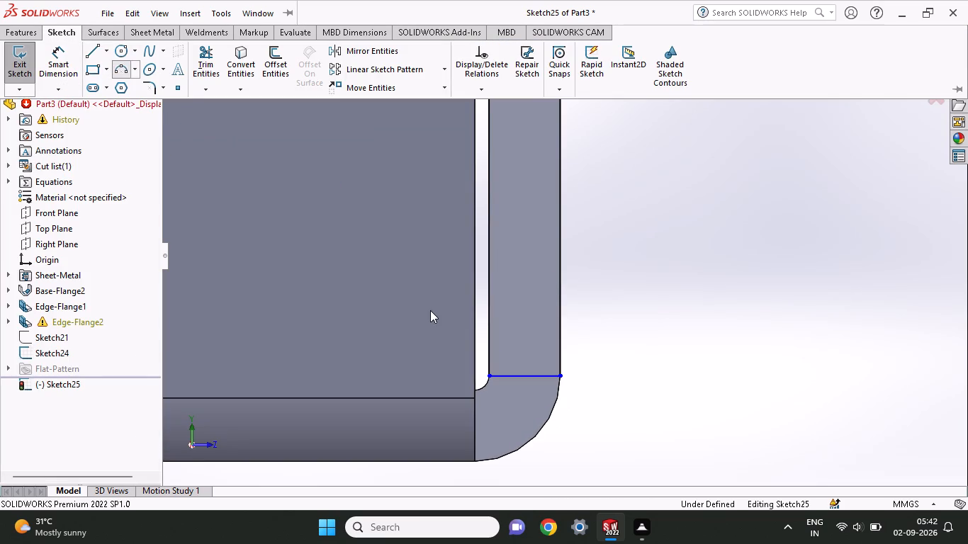
click(477, 390)
click(487, 374)
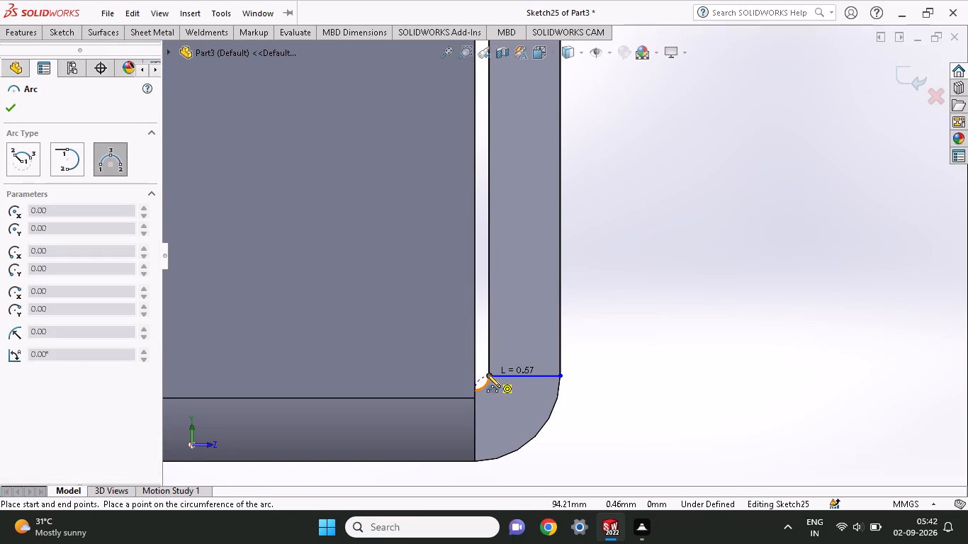
click(488, 388)
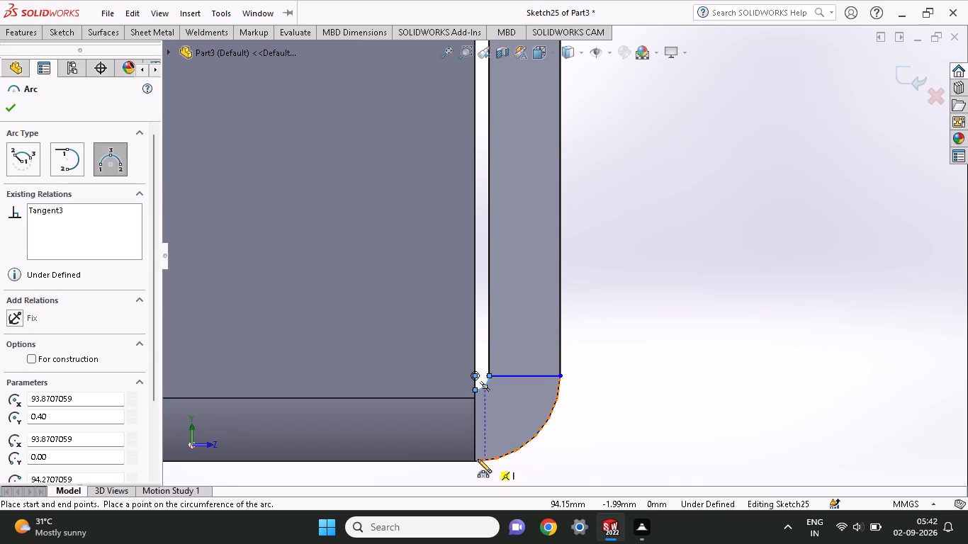
click(475, 460)
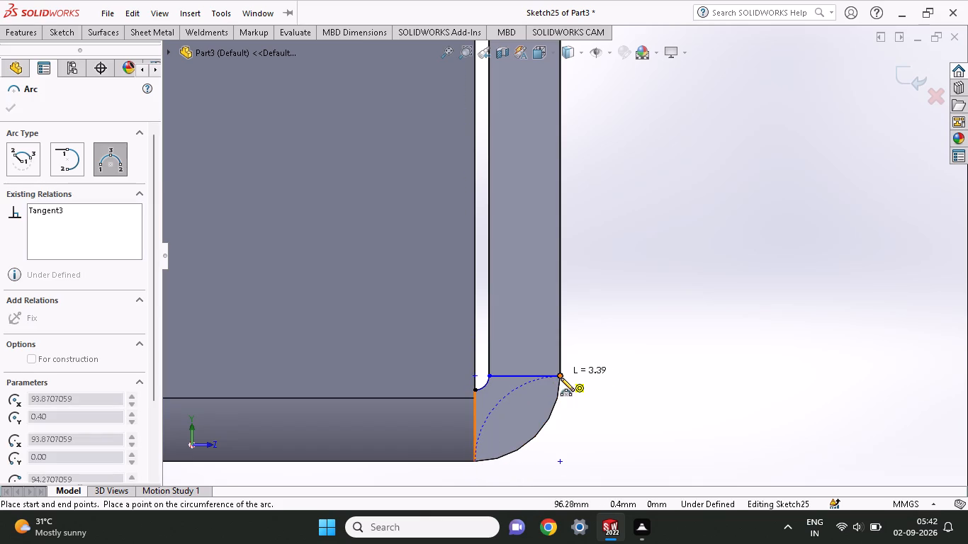
click(561, 378)
click(552, 417)
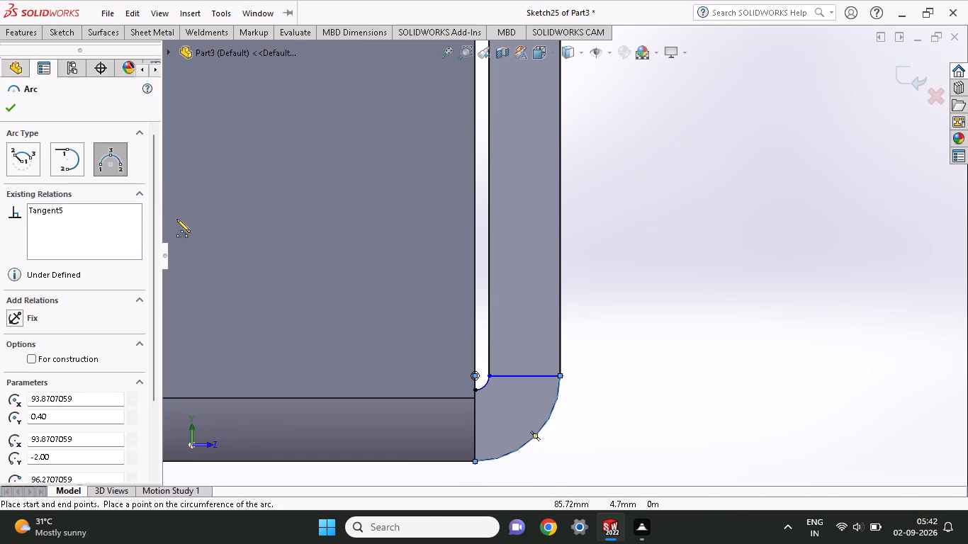
Close the bend profile with a 2 mm vertical line joining the free ends of the inner and outer arcs.
click(63, 37)
click(89, 47)
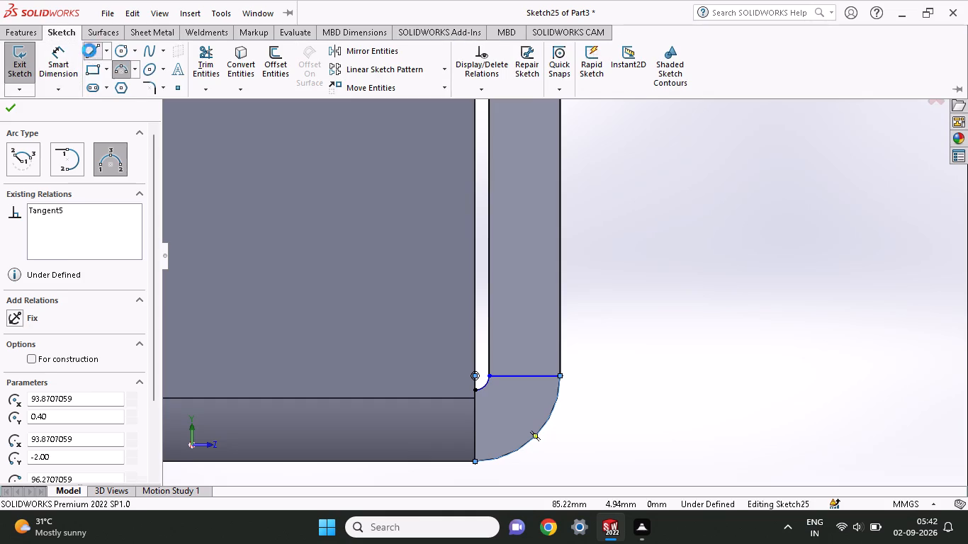
click(477, 390)
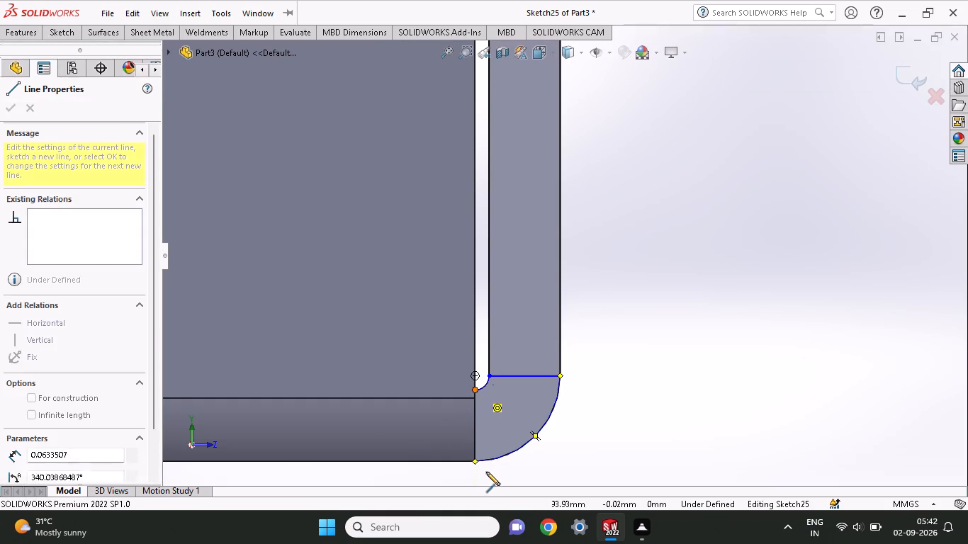
click(475, 461)
key(Escape)
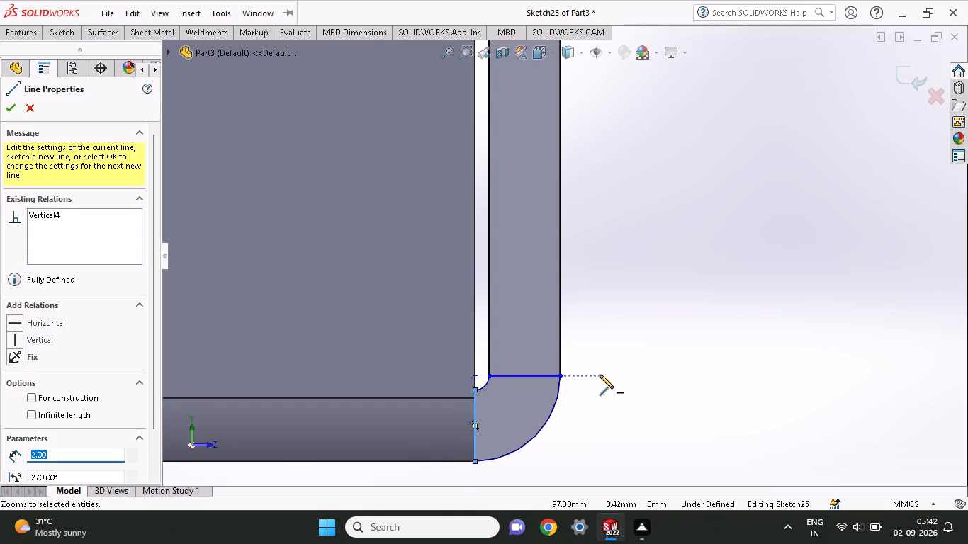
Trim away the line shared by the rectangle and the bend profile so they form one closed outline.
ctrl+scroll(545, 321, down, 5)
ctrl+scroll(545, 321, up, 5)
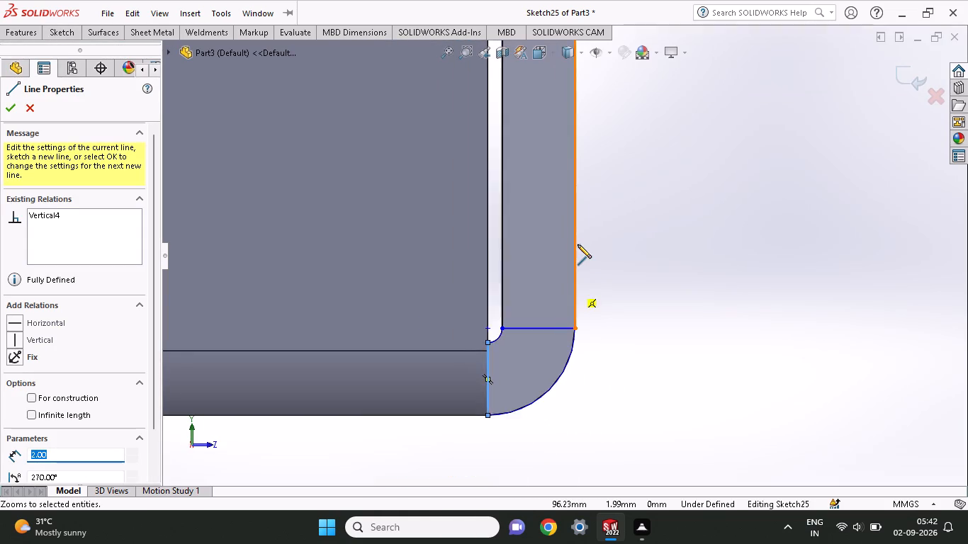
ctrl+scroll(580, 236, up, 4)
ctrl+scroll(542, 253, down, 1)
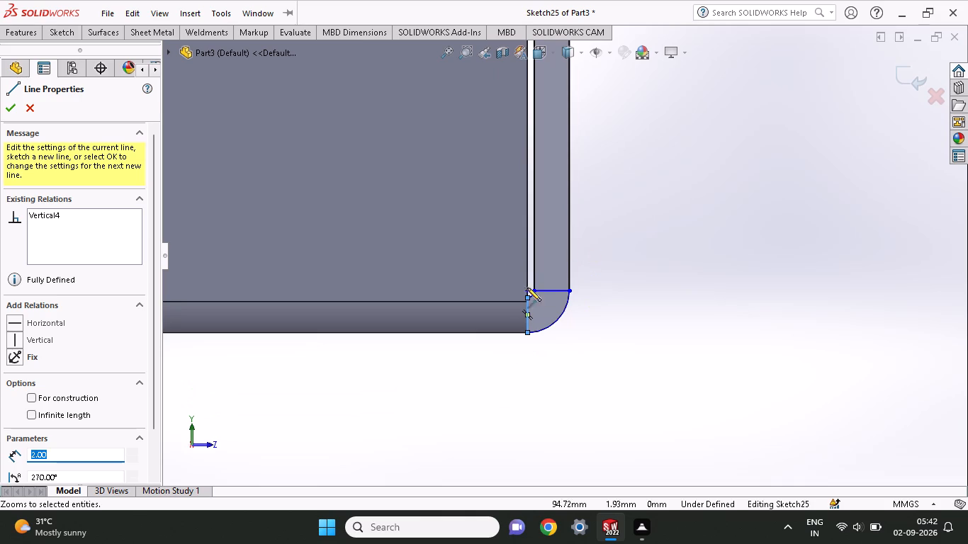
ctrl+scroll(548, 300, down, 2)
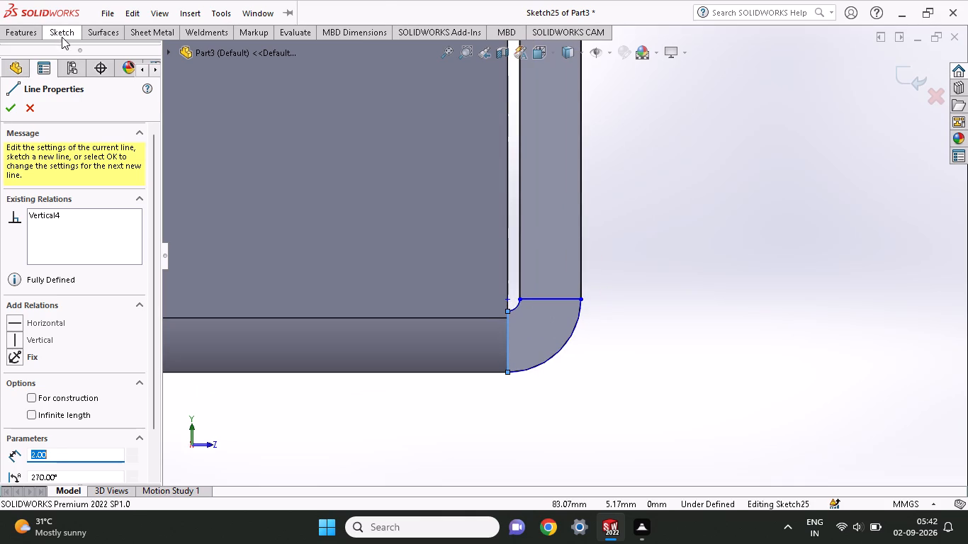
click(62, 37)
click(194, 54)
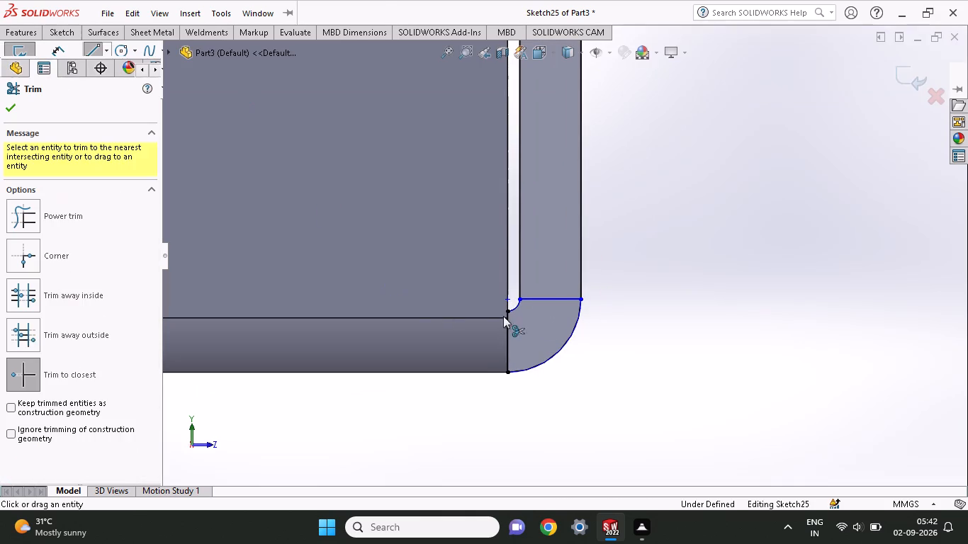
click(548, 297)
click(561, 298)
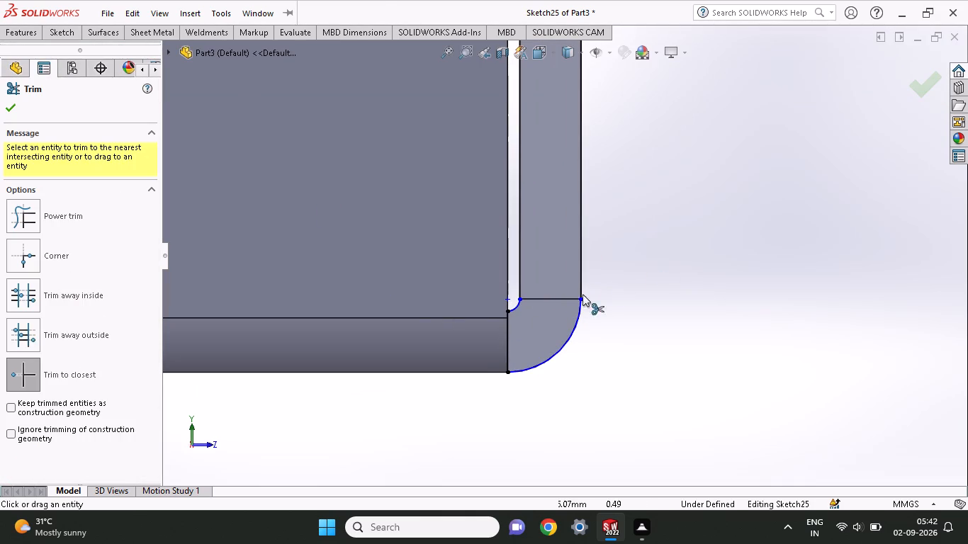
Extrude the end profile as a 13 mm blind boss, merged with the side flange and extending past the tilted flange.
ctrl+scroll(661, 268, up, 6)
ctrl+scroll(601, 174, up, 3)
scroll(617, 96, down, 1)
scroll(617, 96, up, 1)
scroll(617, 96, down, 1)
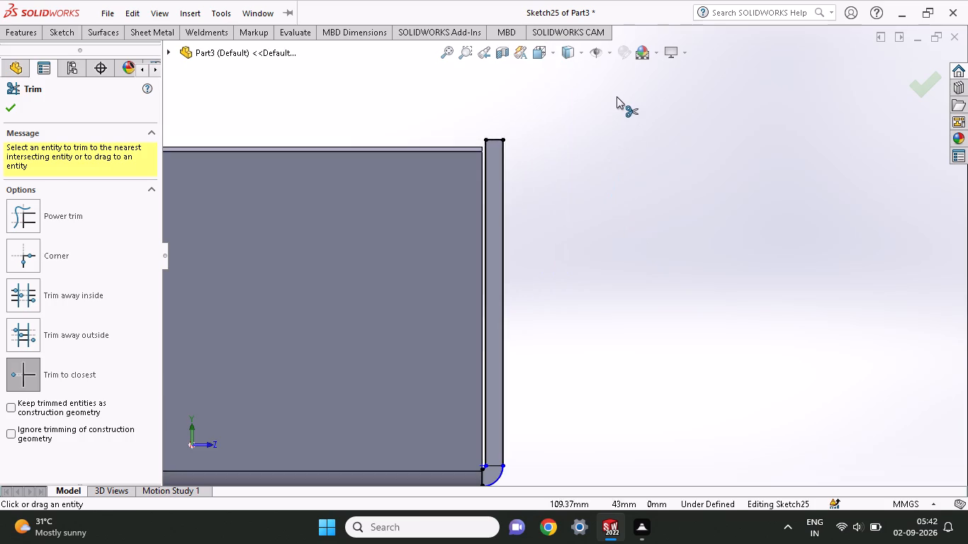
middle_drag(536, 227, 512, 246)
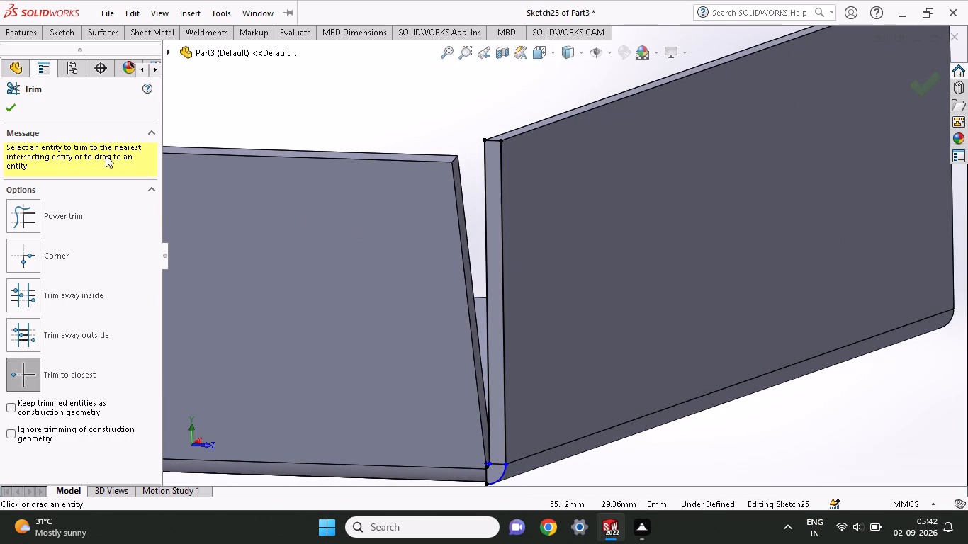
click(21, 40)
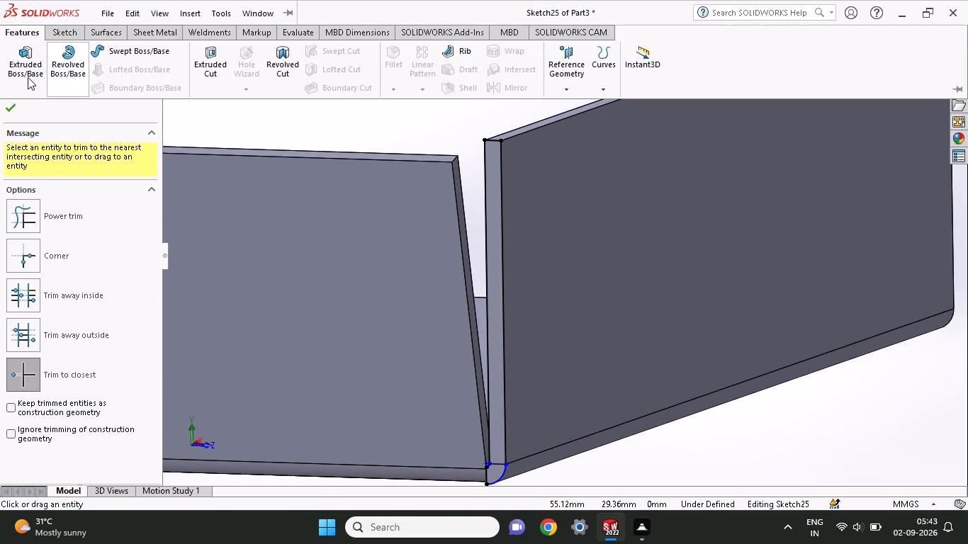
click(24, 77)
middle_drag(541, 361, 459, 378)
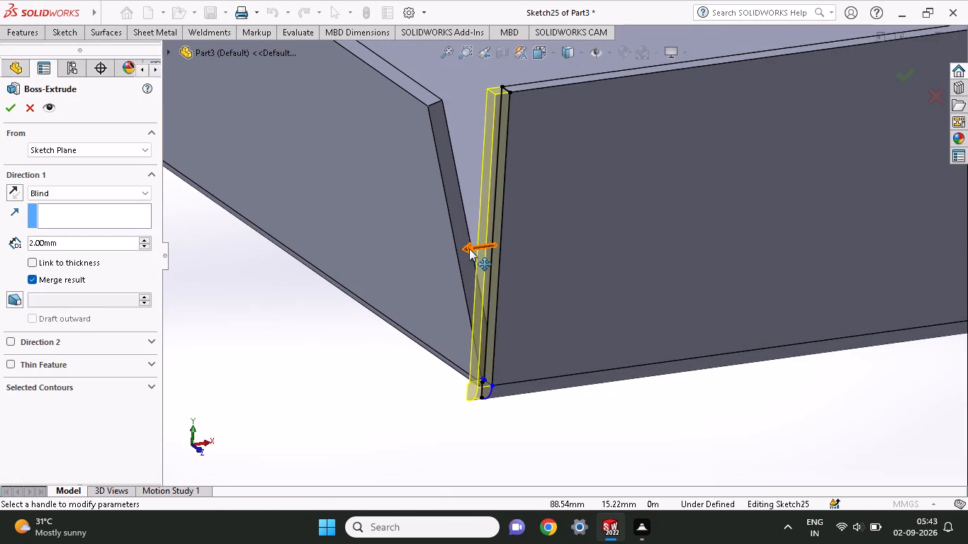
drag(469, 249, 398, 284)
middle_drag(504, 322, 618, 380)
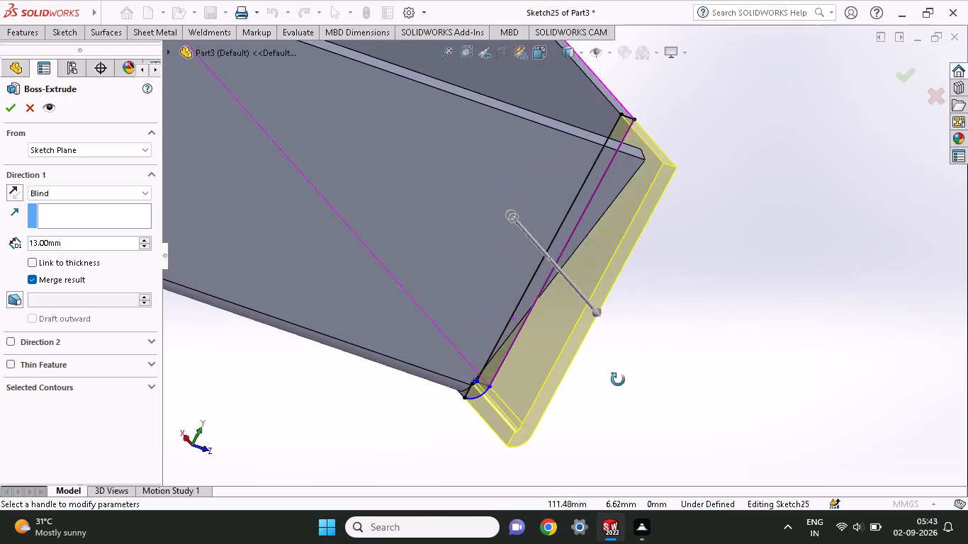
middle_drag(618, 380, 668, 407)
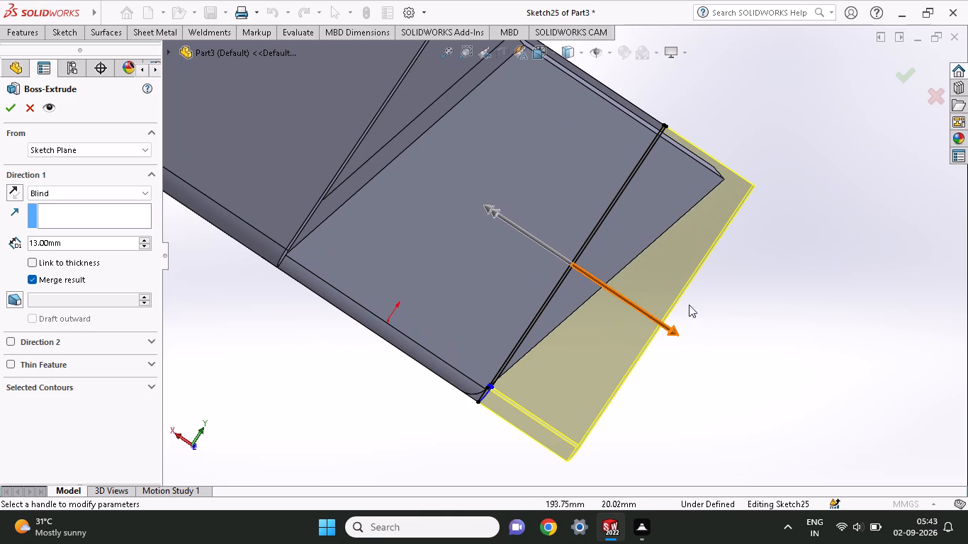
click(12, 115)
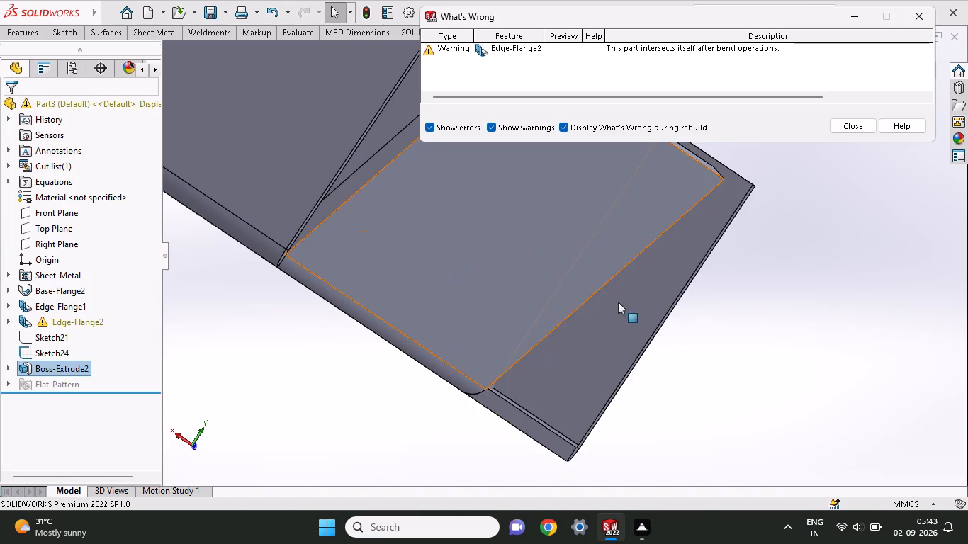
middle_drag(706, 335, 539, 356)
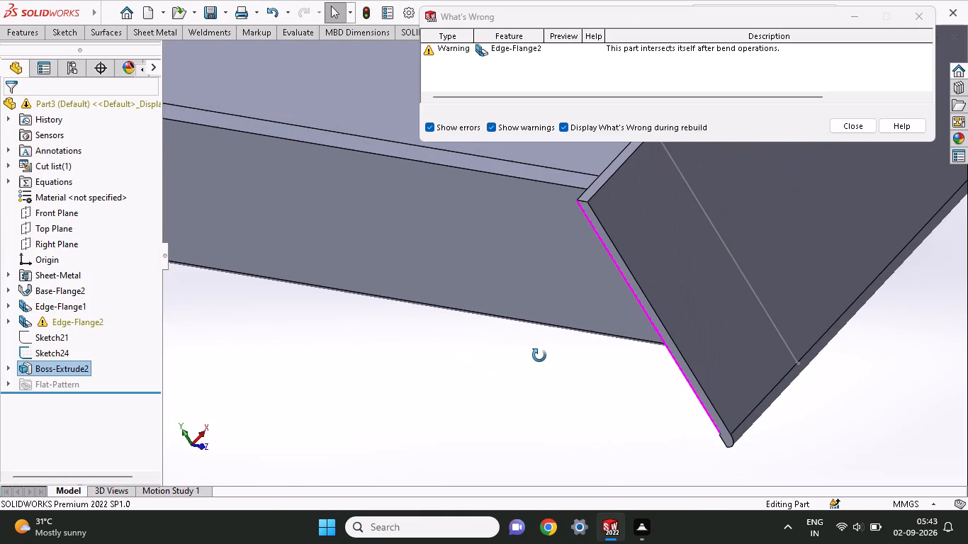
middle_drag(539, 356, 750, 297)
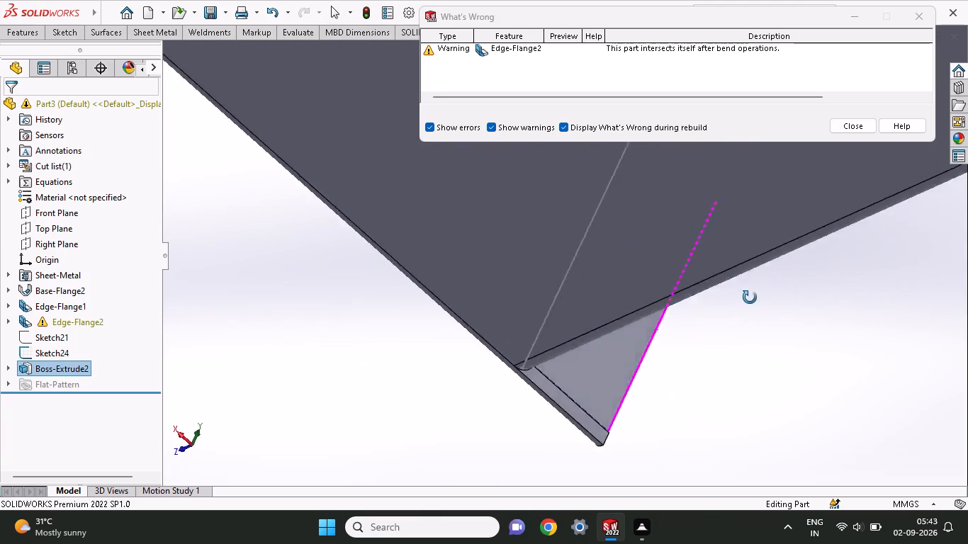
middle_drag(750, 297, 646, 322)
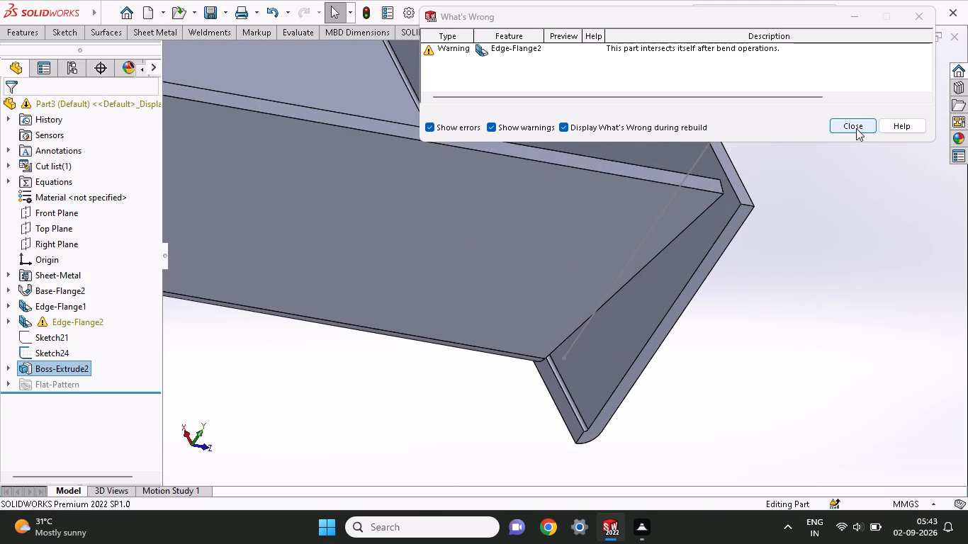
click(856, 128)
Sketch a closed five-line outline on the extended side flange's face, following the tilted flange's slope and enclosing the excess beyond it, about 2.4 mm wide at the top.
click(646, 297)
click(708, 251)
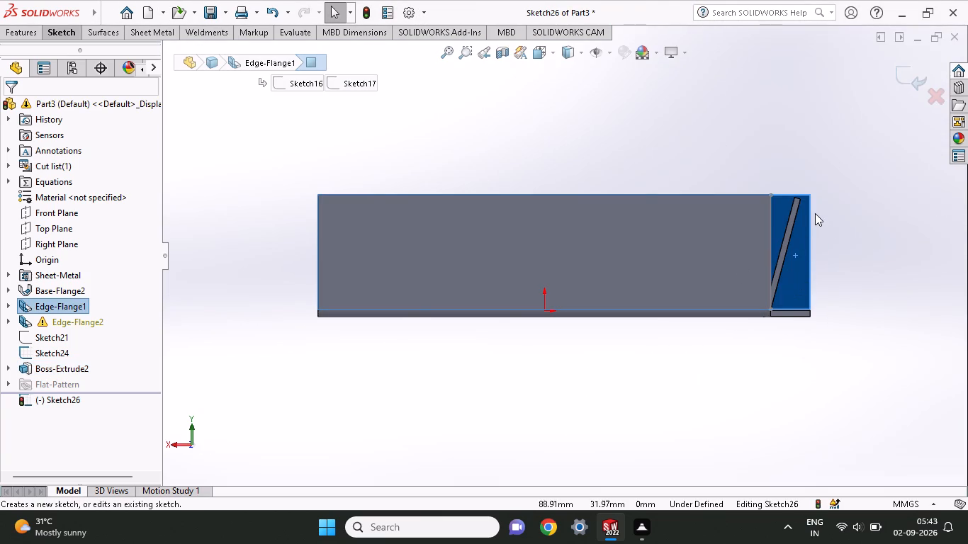
click(57, 33)
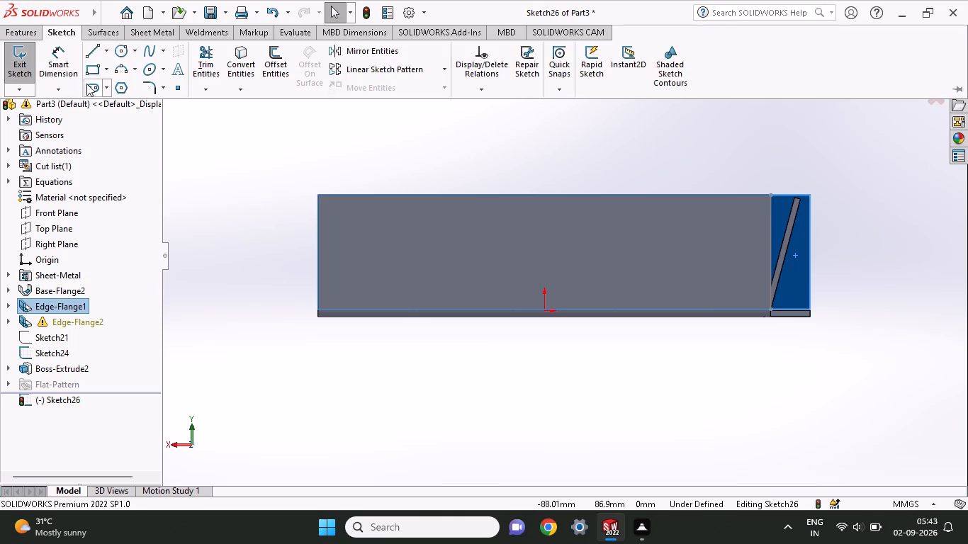
click(91, 53)
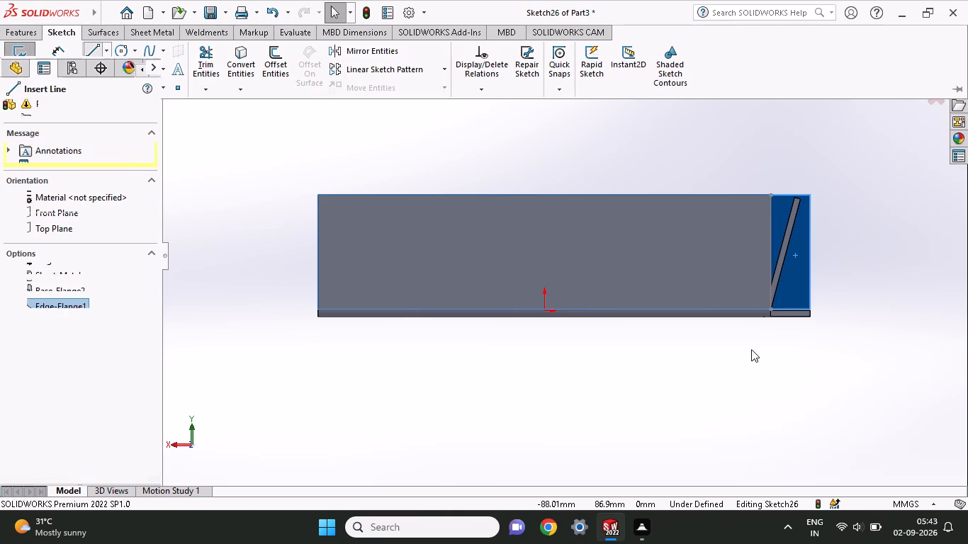
click(772, 310)
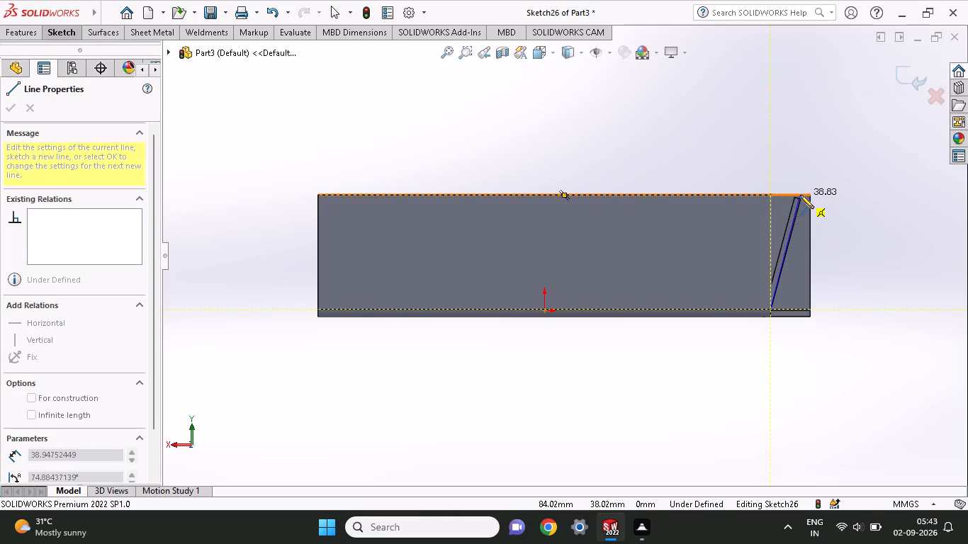
click(803, 194)
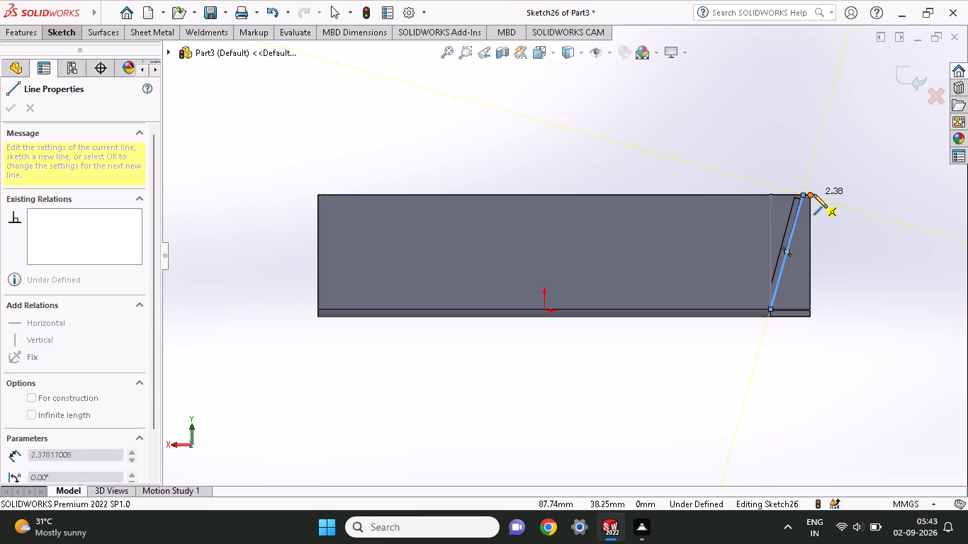
click(812, 194)
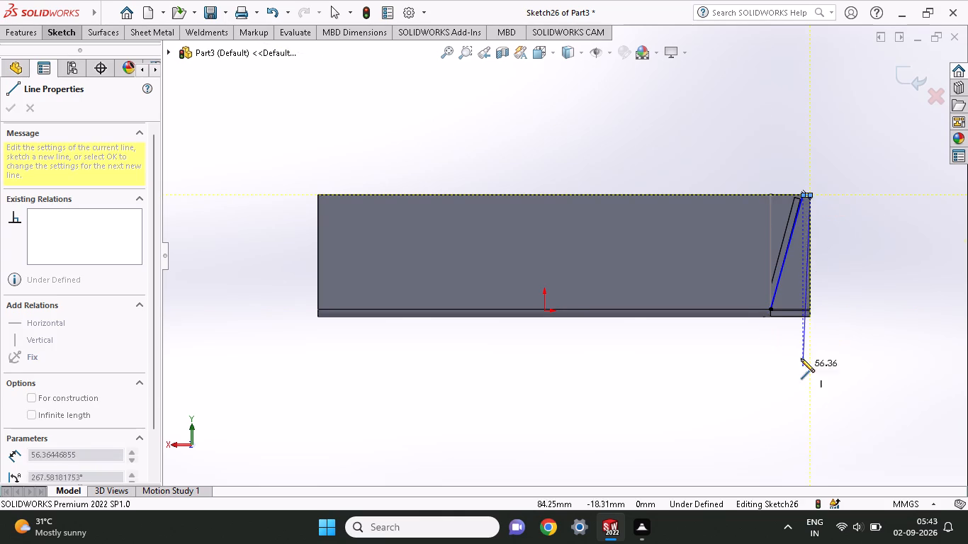
click(809, 319)
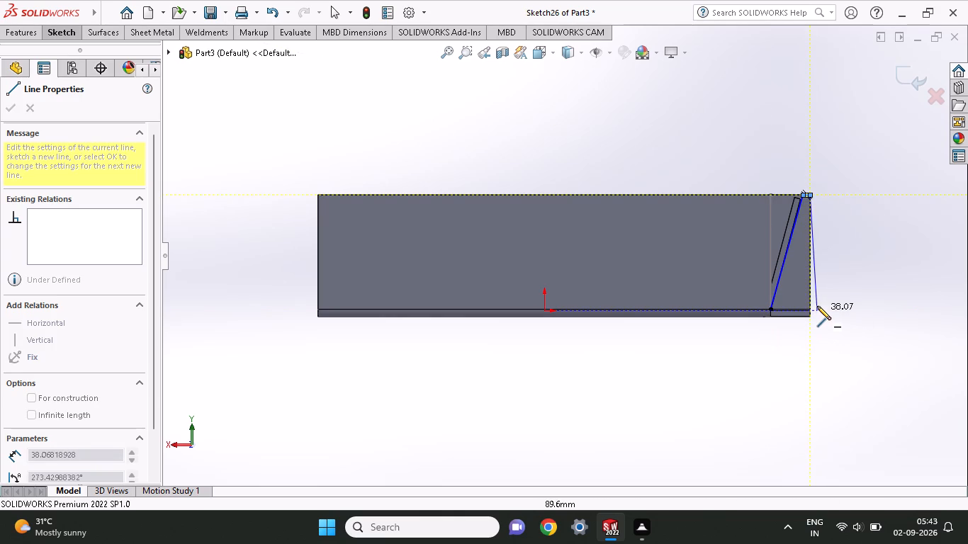
click(771, 318)
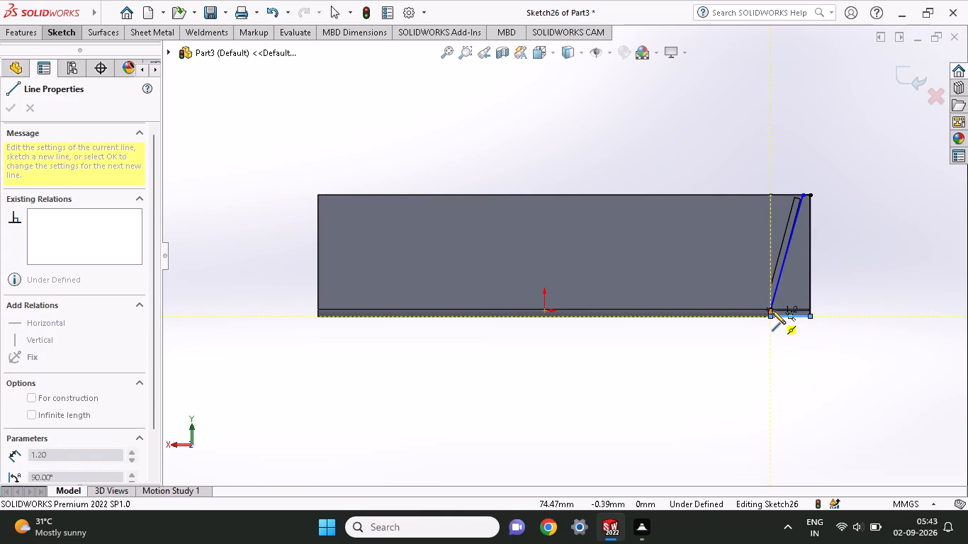
click(772, 308)
key(Escape)
Extrude-cut the outline 13 mm blind as a normal cut to trim the side flange along the tilted flange's slope.
middle_drag(827, 322, 817, 336)
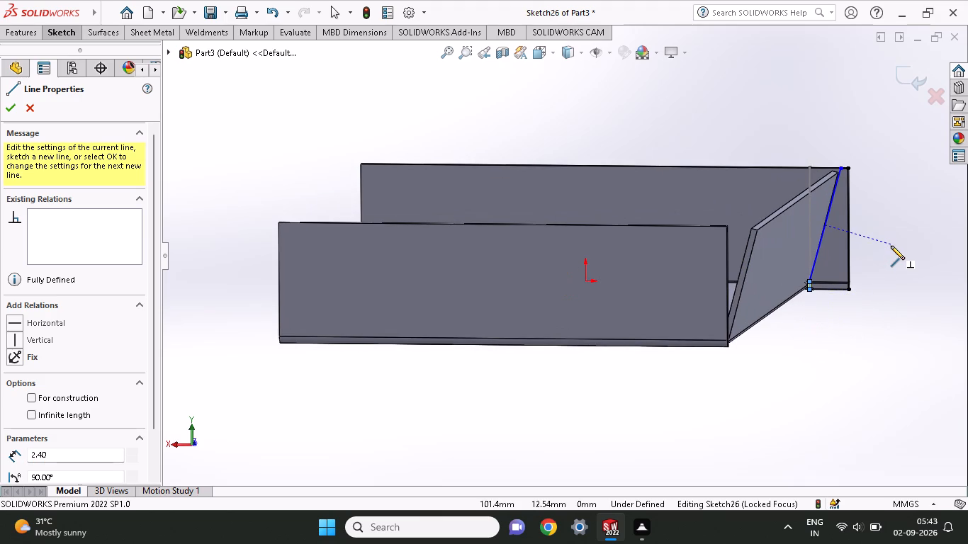
click(28, 34)
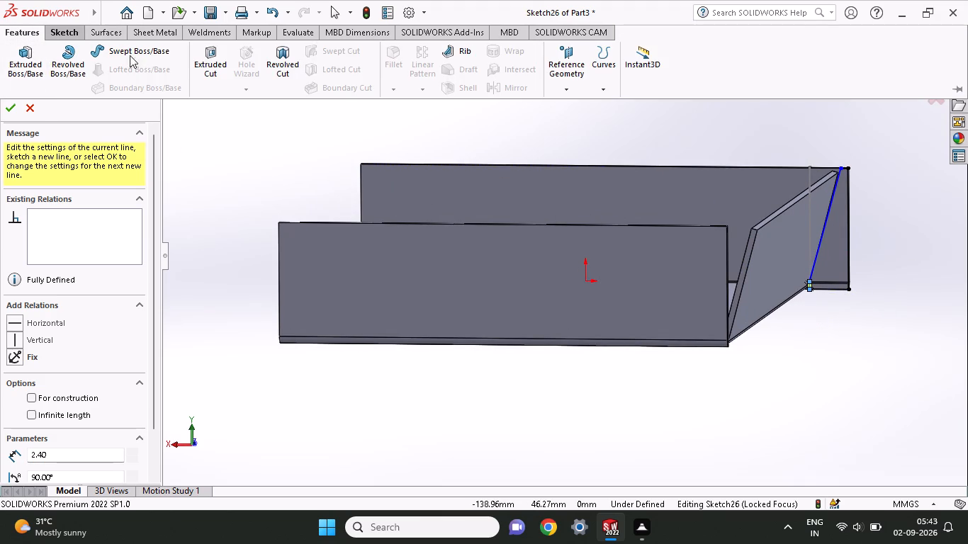
click(200, 56)
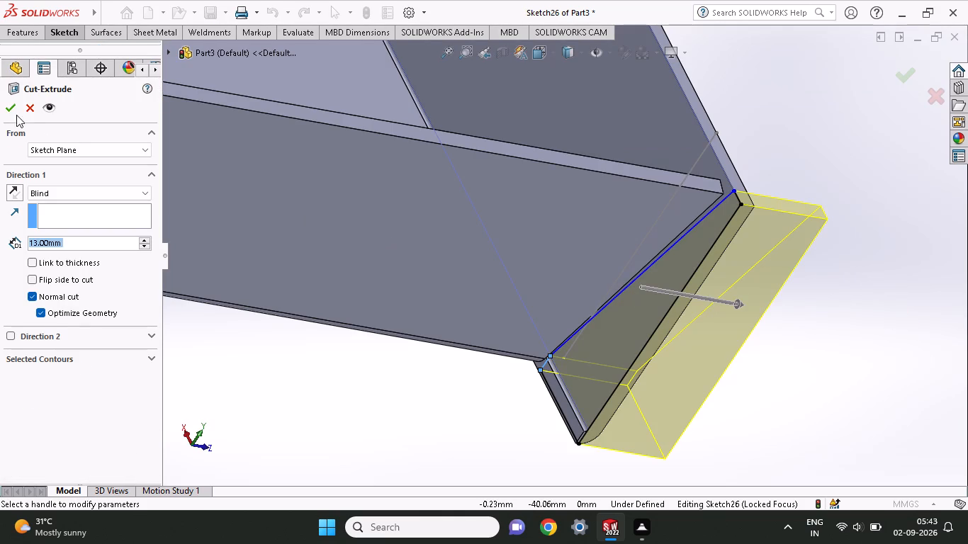
click(12, 110)
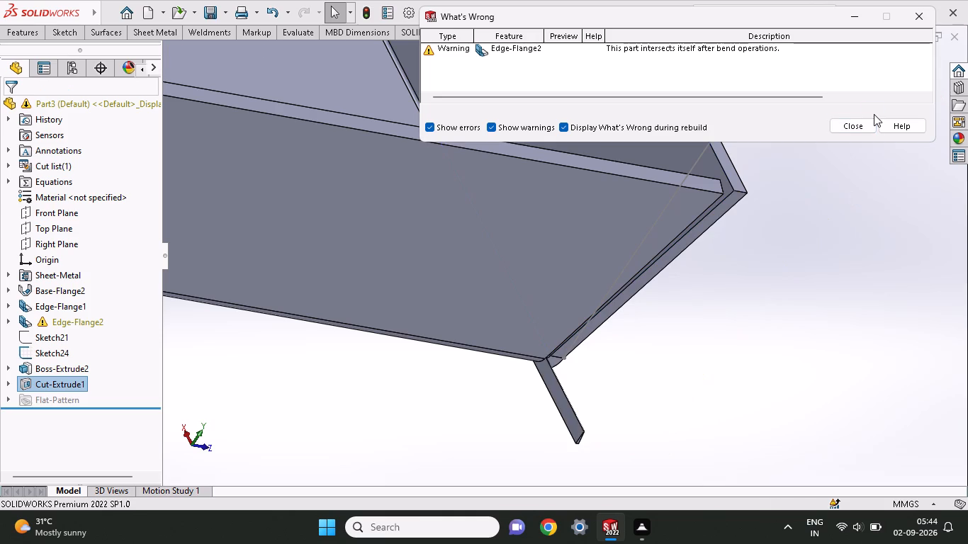
Start a sketch on the flat face of the leftover strip at the bottom corner and begin a corner rectangle.
middle_drag(709, 332, 744, 380)
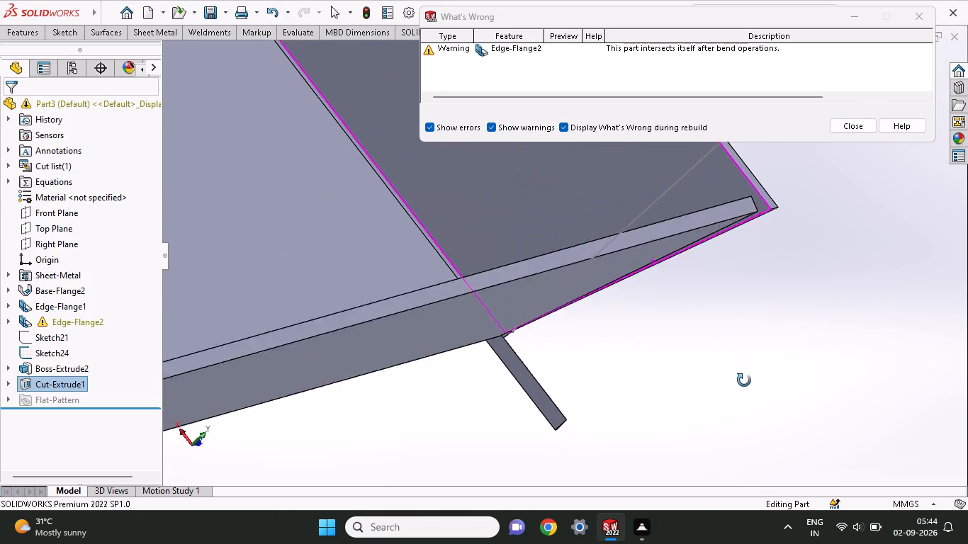
middle_drag(744, 380, 750, 375)
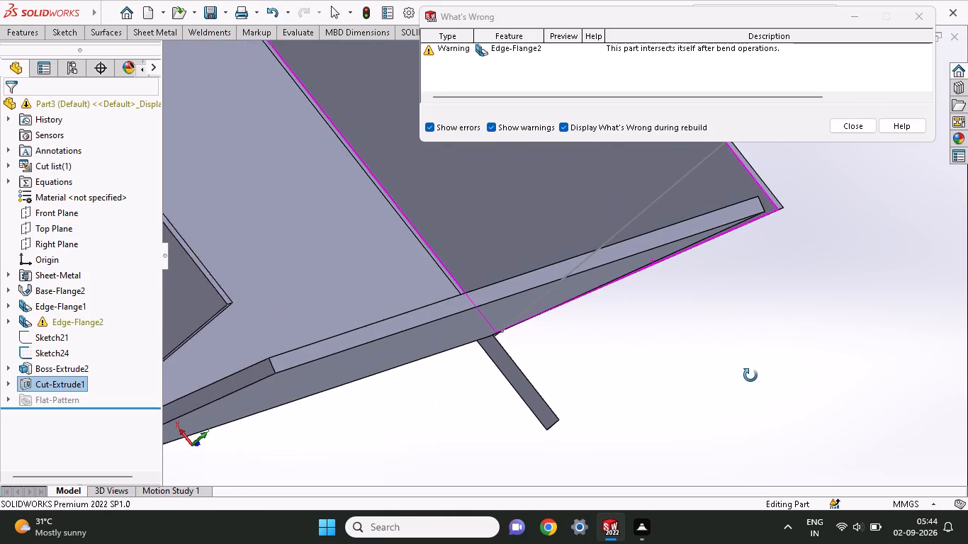
middle_drag(750, 375, 588, 397)
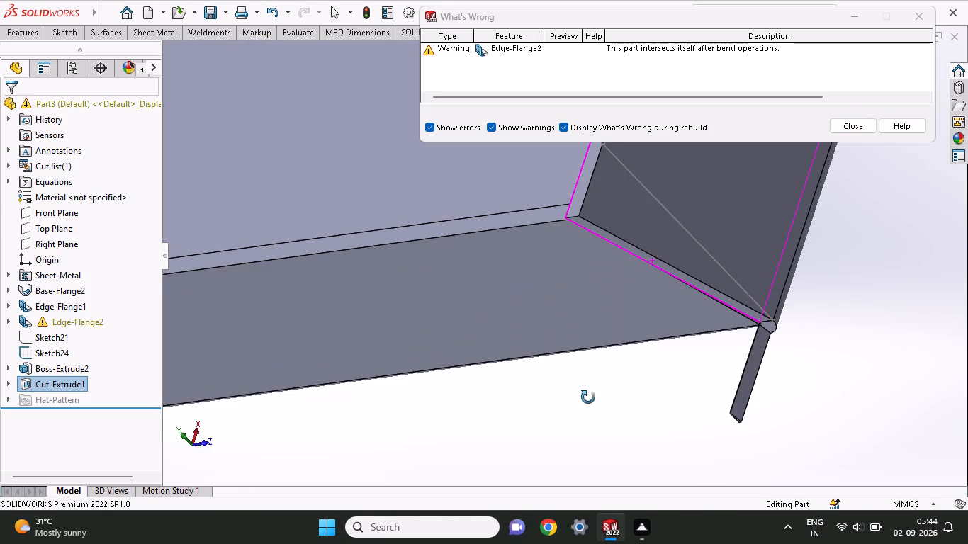
middle_drag(588, 397, 699, 341)
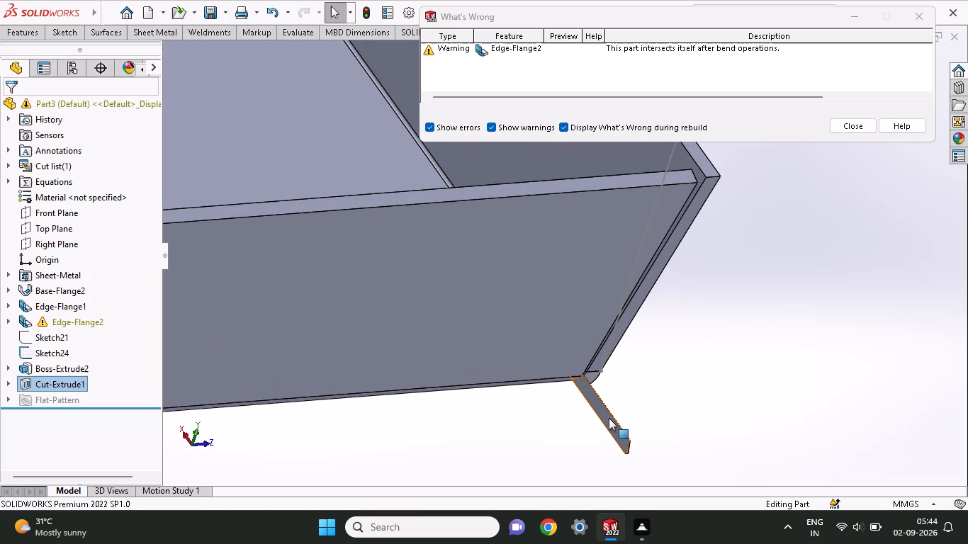
middle_click(639, 398)
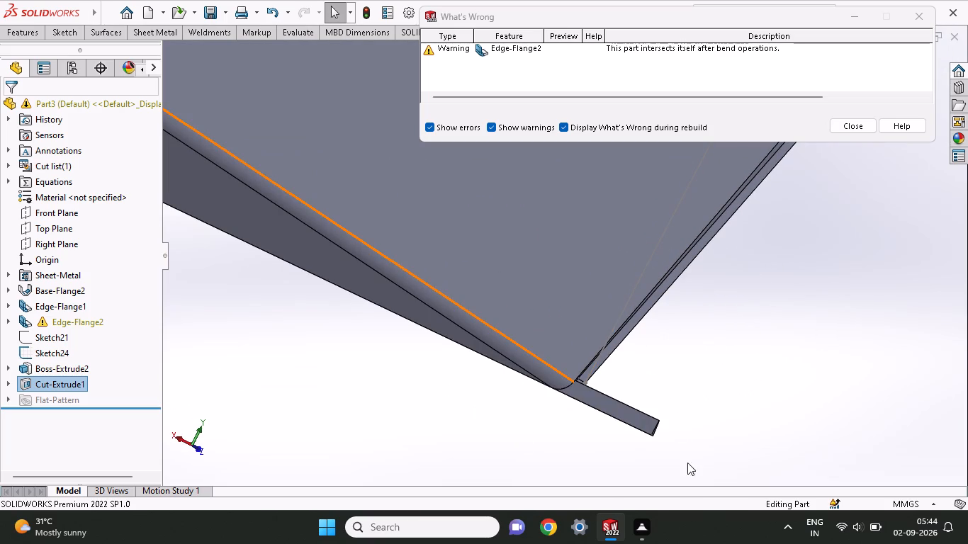
click(637, 424)
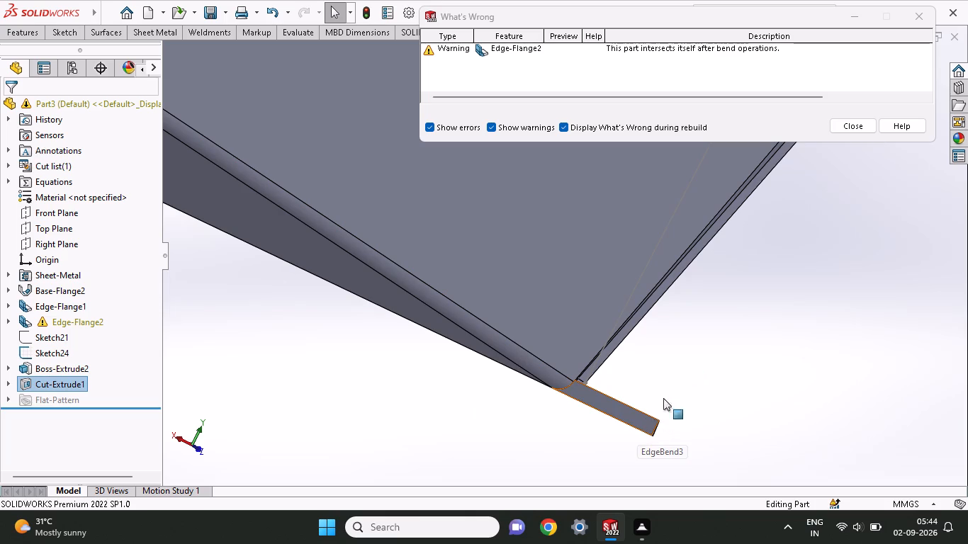
click(850, 130)
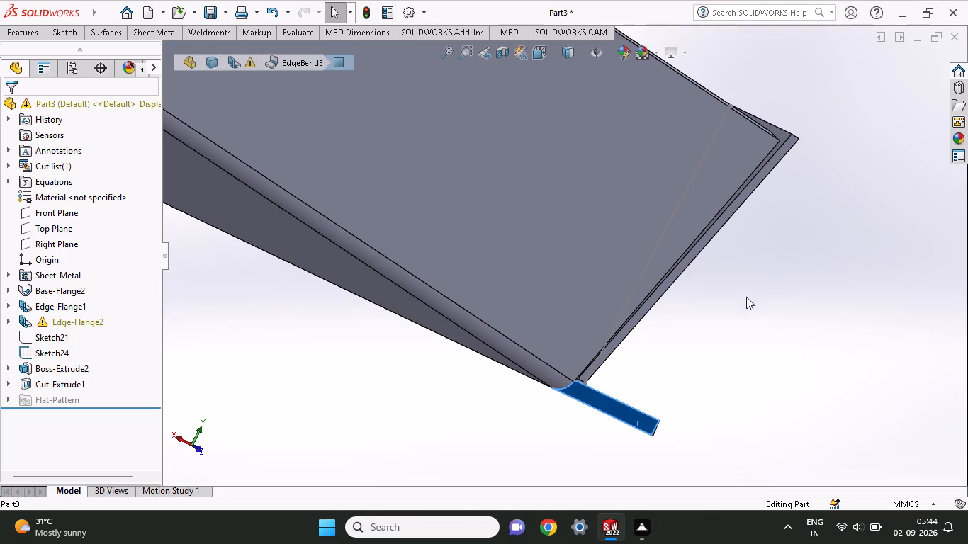
key(Escape)
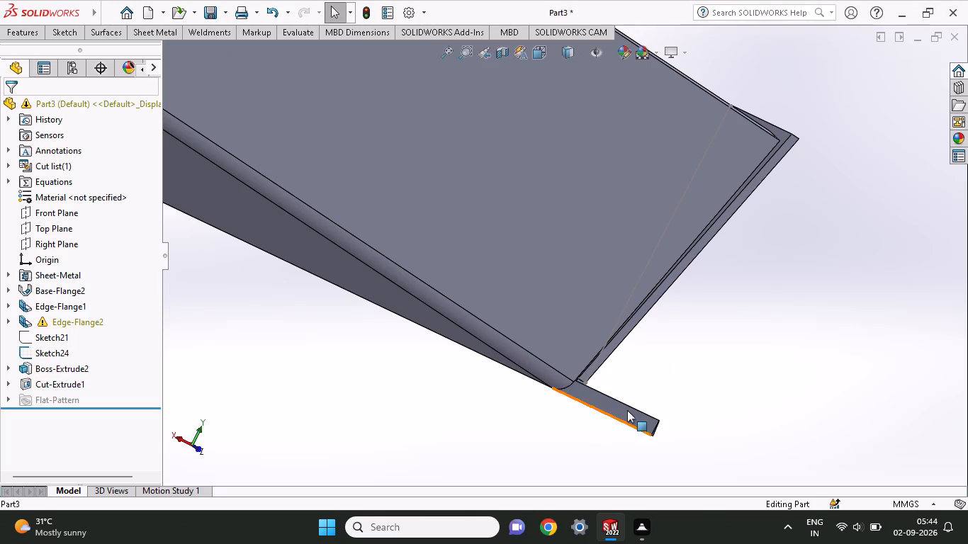
click(627, 410)
click(687, 365)
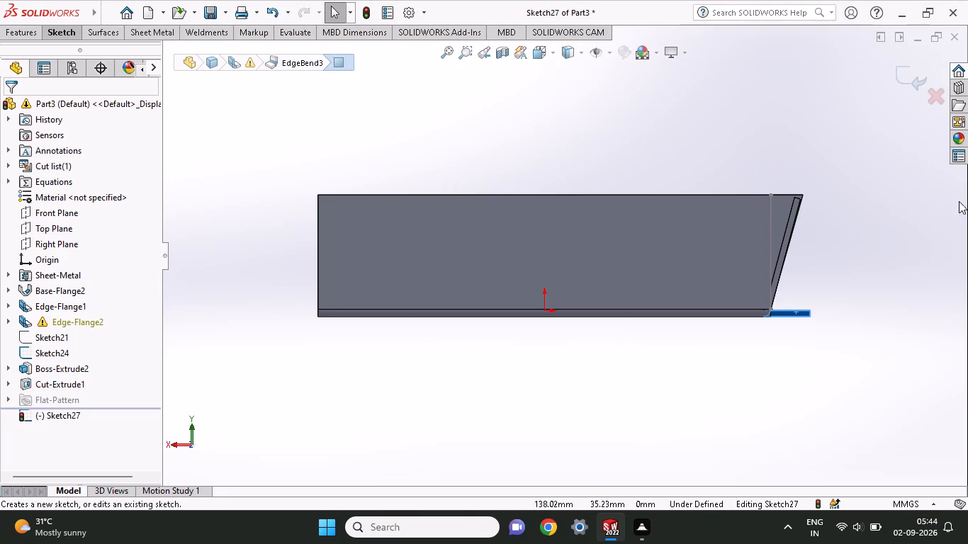
click(65, 29)
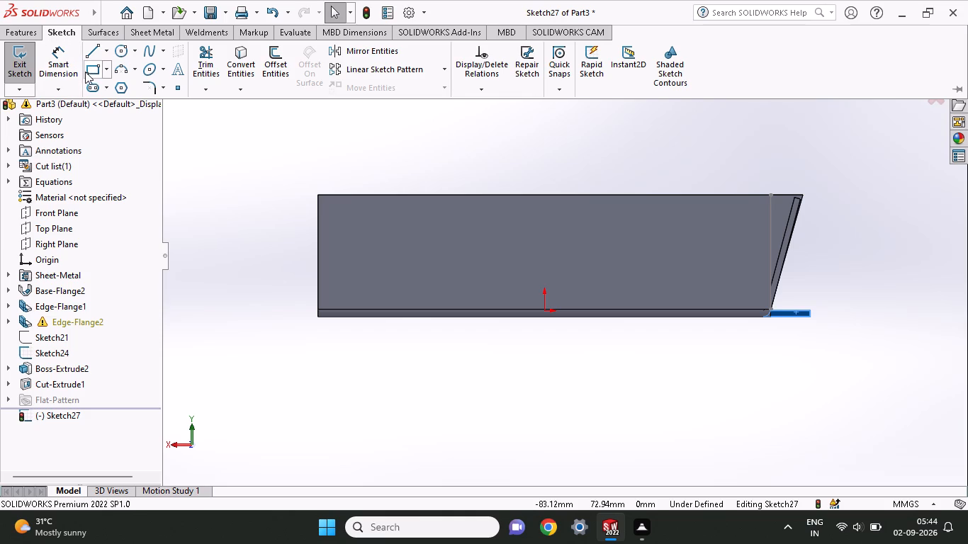
click(85, 72)
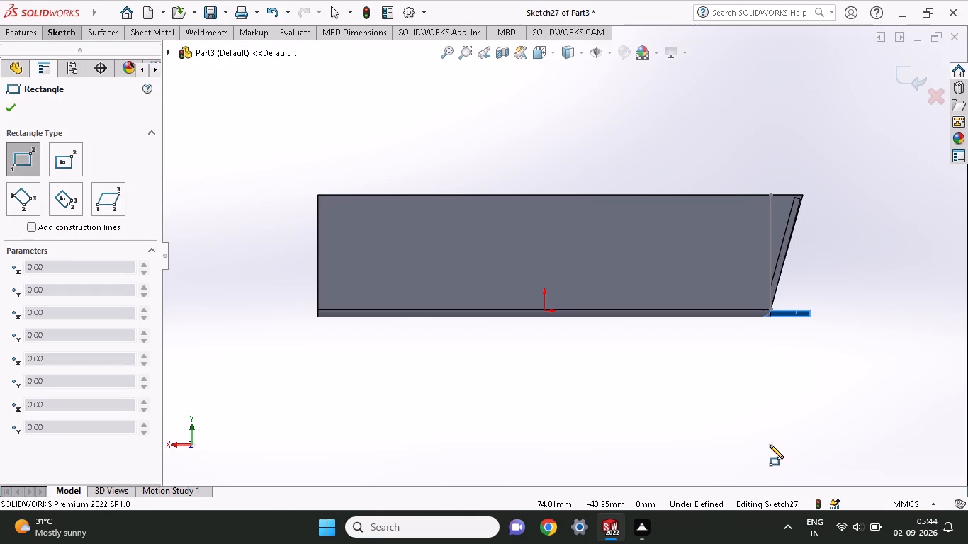
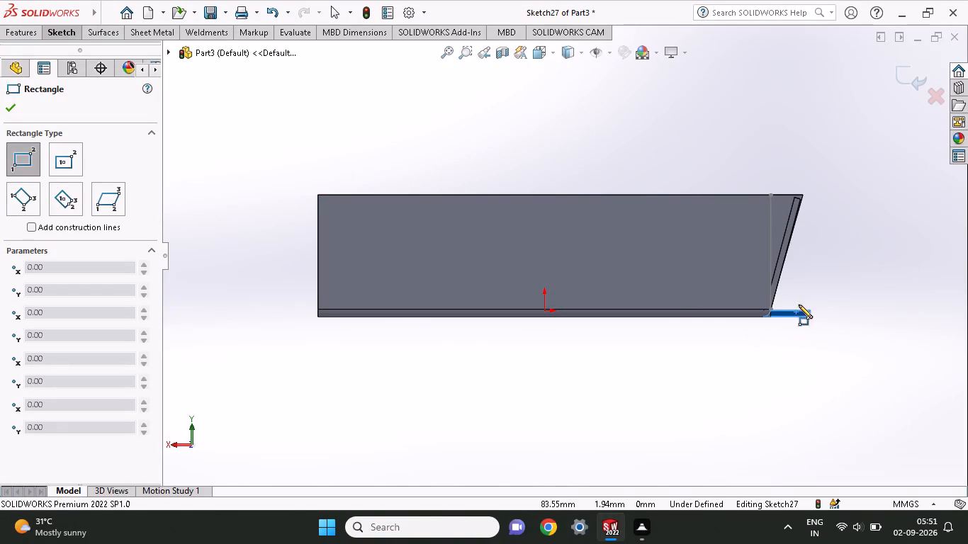
Sketch a 13 mm by 2 mm corner rectangle covering the flat face of the leftover strip at the bottom corner.
ctrl+scroll(831, 312, up, 2)
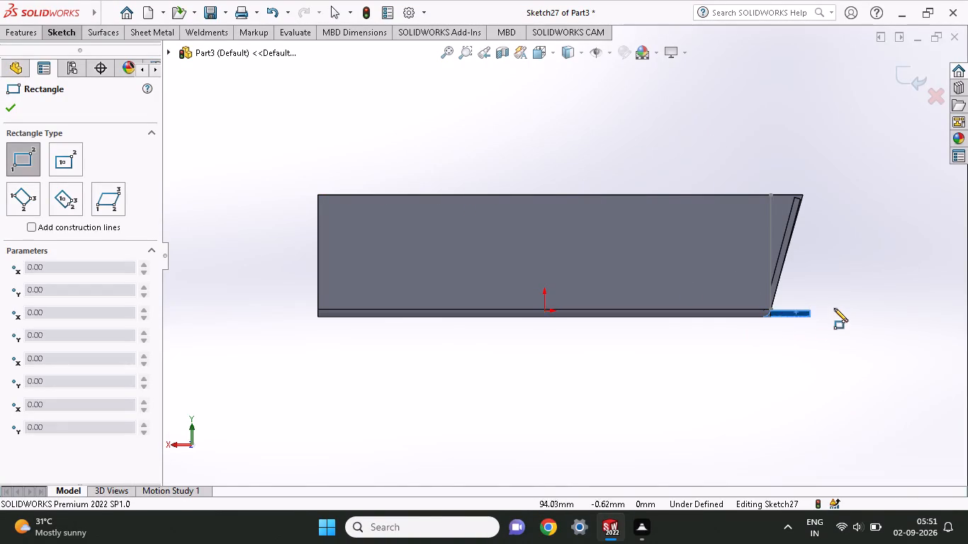
ctrl+scroll(834, 308, up, 1)
ctrl+scroll(833, 306, down, 4)
ctrl+scroll(261, 222, down, 3)
ctrl+scroll(660, 307, down, 1)
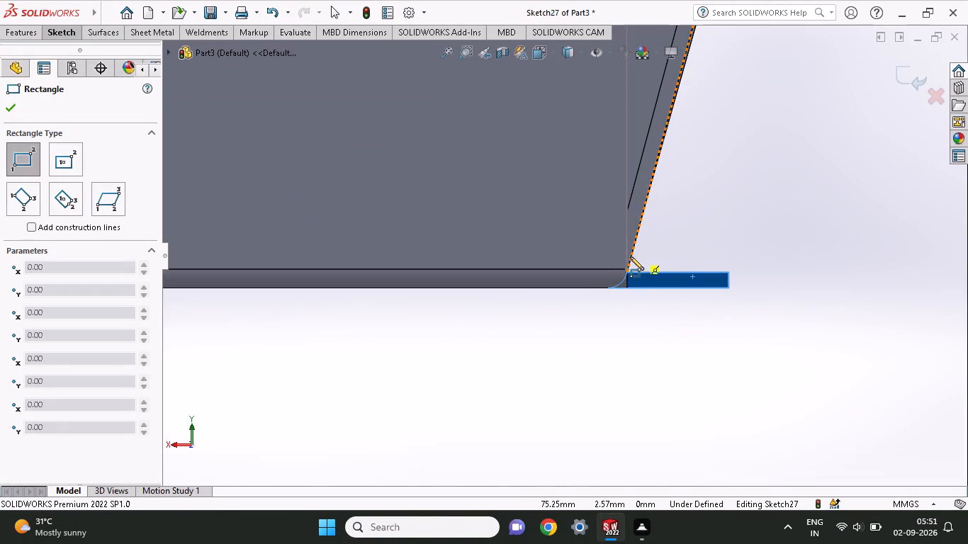
click(728, 273)
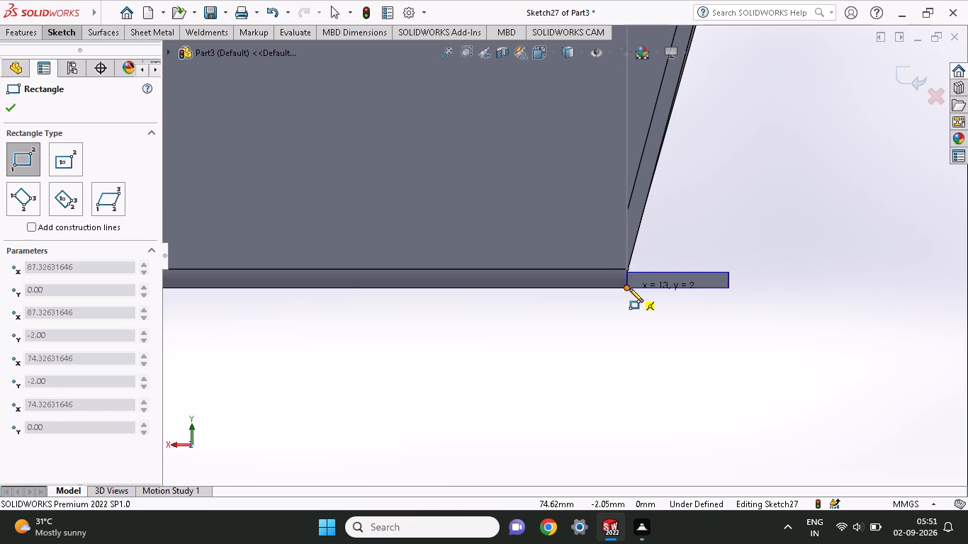
click(629, 288)
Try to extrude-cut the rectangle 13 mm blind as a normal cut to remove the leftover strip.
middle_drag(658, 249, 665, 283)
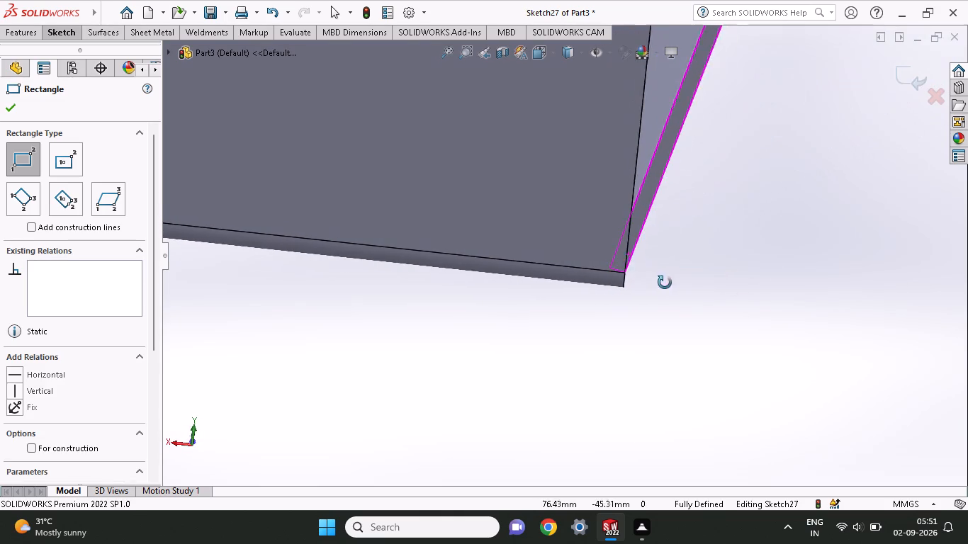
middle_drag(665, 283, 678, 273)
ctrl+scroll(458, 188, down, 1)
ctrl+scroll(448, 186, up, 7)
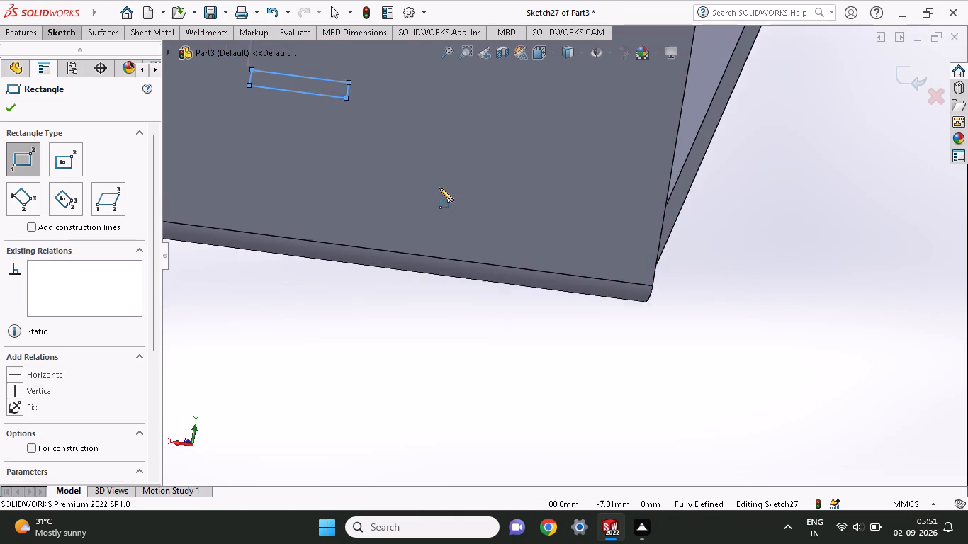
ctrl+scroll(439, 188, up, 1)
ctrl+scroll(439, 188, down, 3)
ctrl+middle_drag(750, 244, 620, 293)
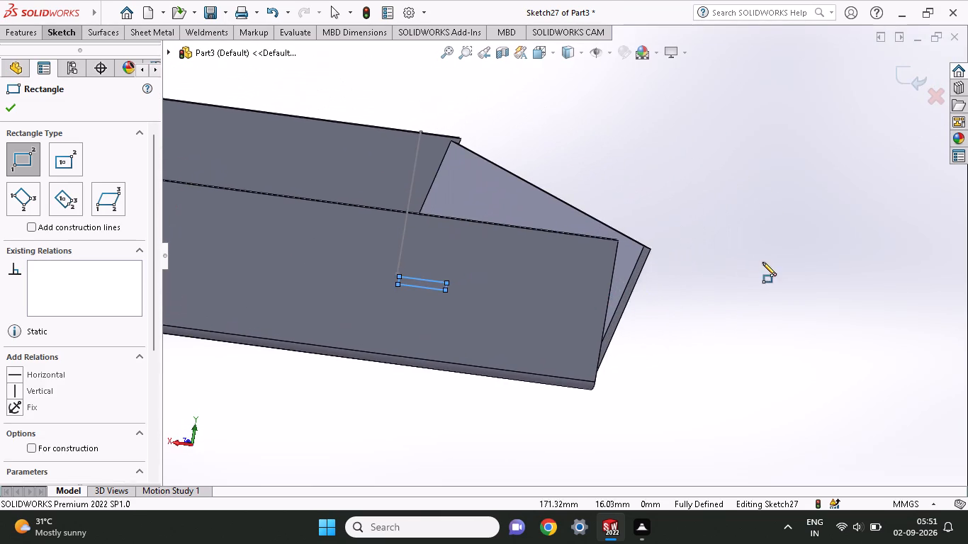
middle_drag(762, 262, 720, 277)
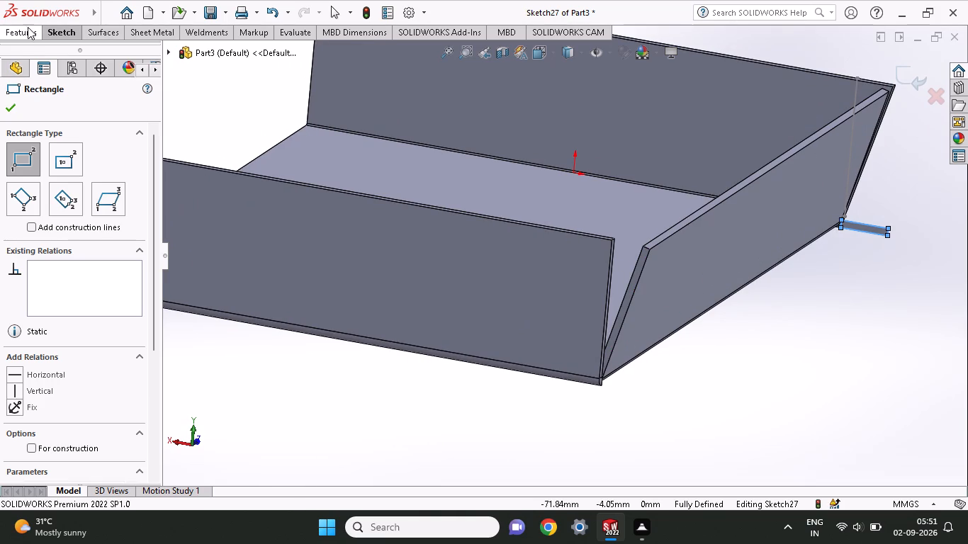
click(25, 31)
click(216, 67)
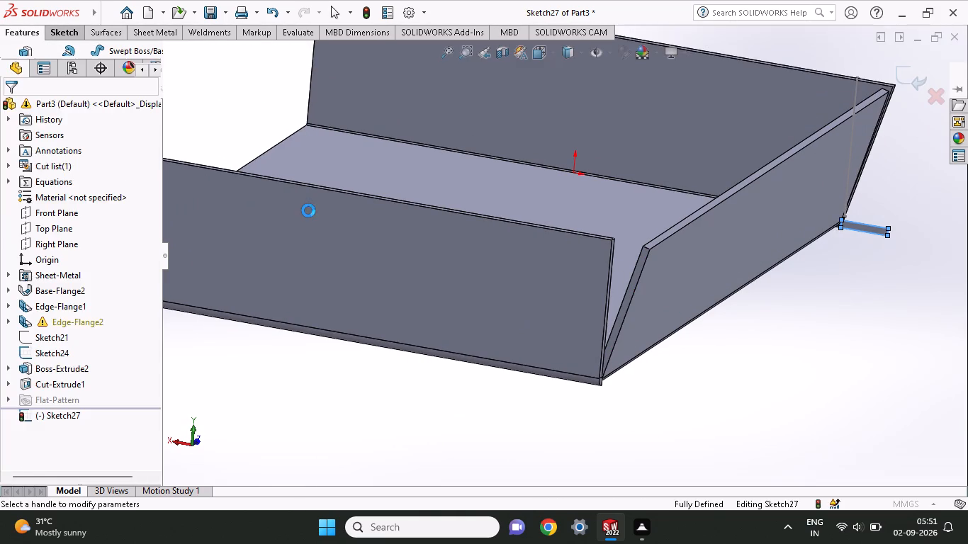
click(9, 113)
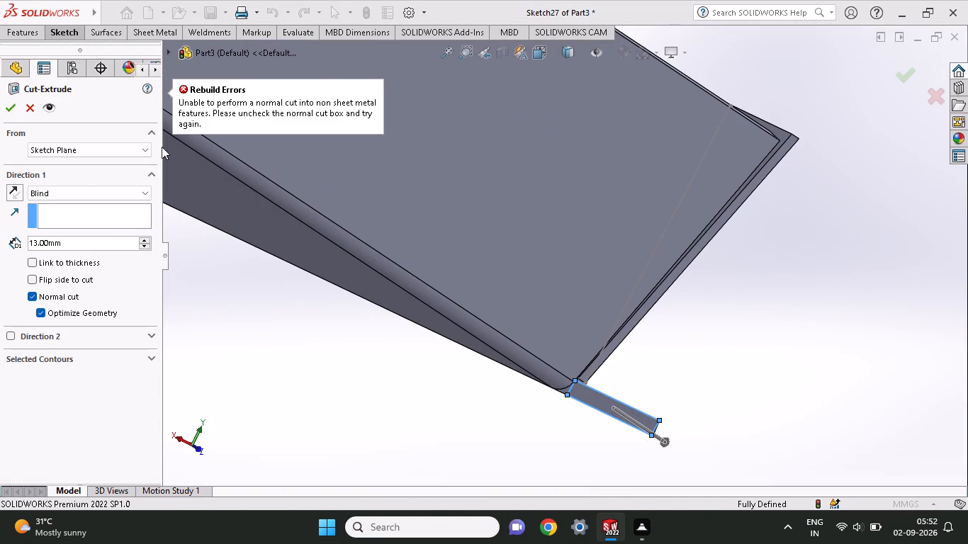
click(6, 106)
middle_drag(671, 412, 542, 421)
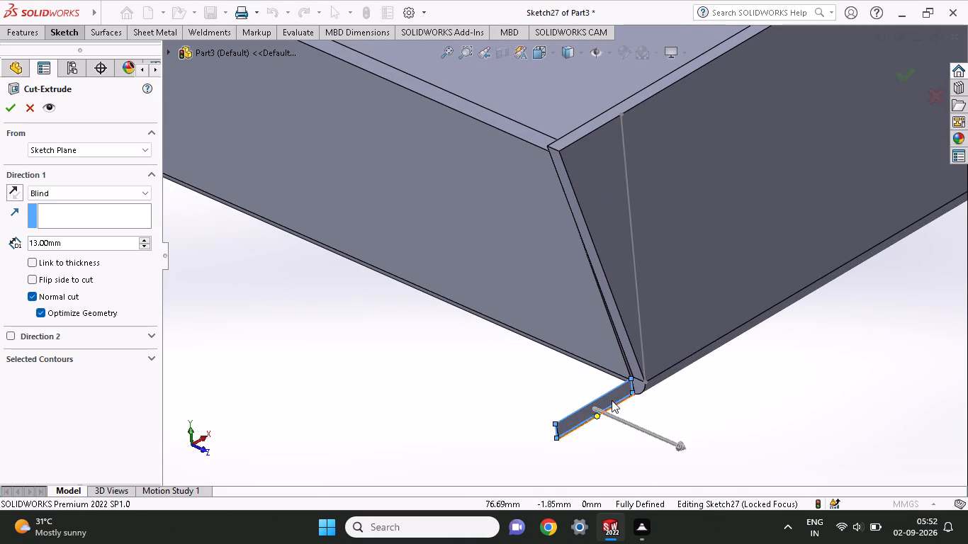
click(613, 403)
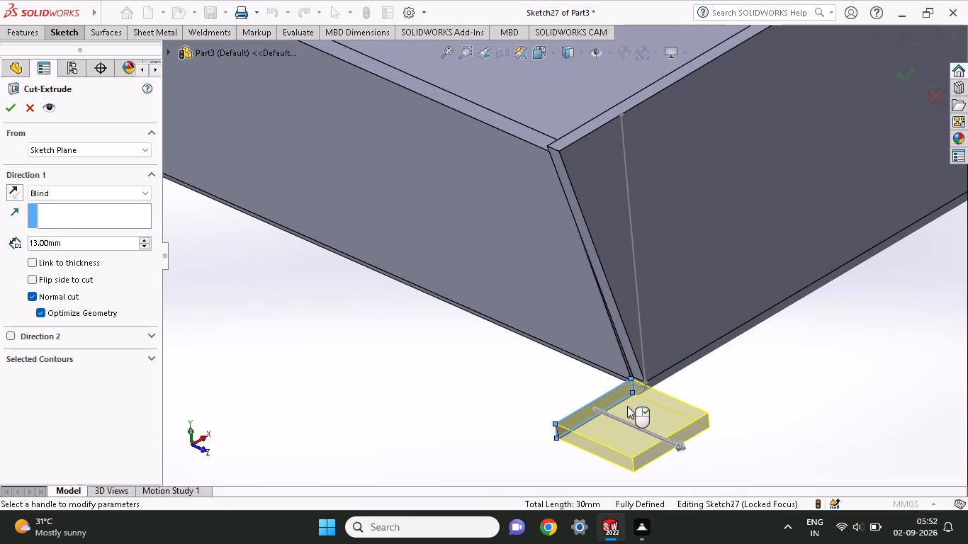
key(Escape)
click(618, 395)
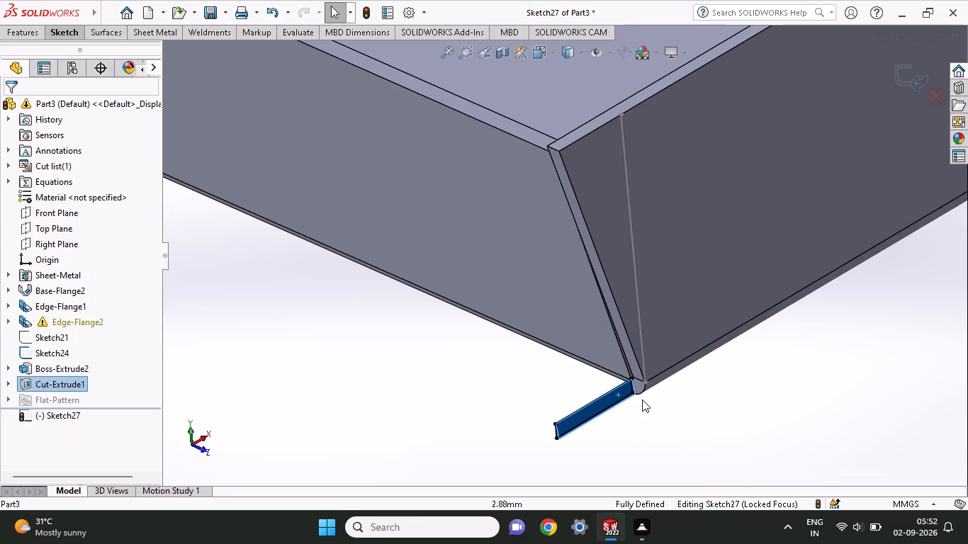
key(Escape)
Exit the rectangle sketch, keeping it, and hide it at the bottom corner.
right_click(736, 412)
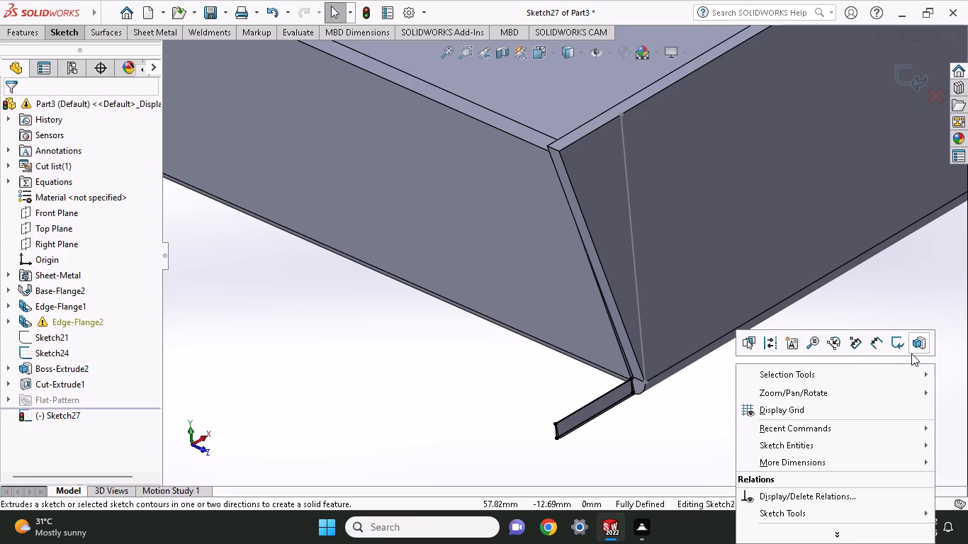
click(901, 353)
right_click(887, 369)
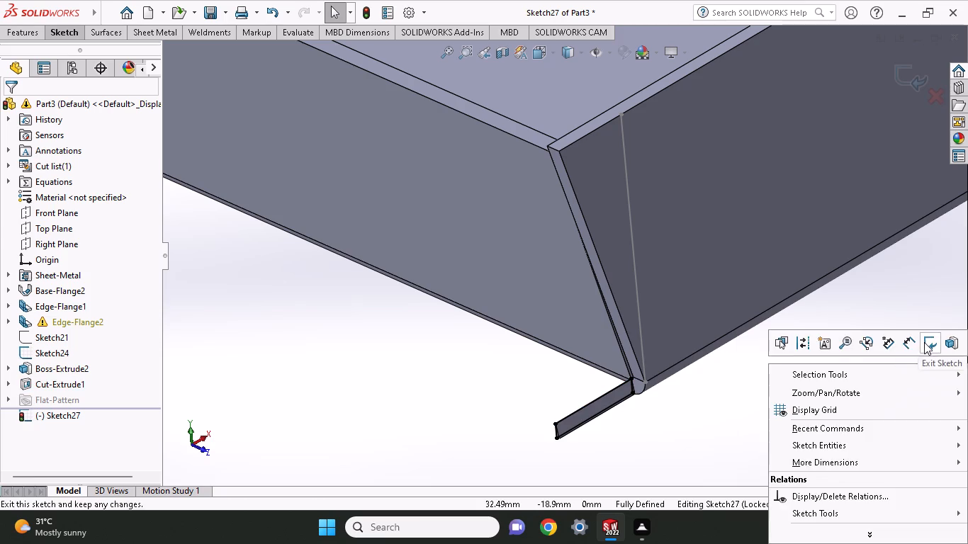
click(924, 342)
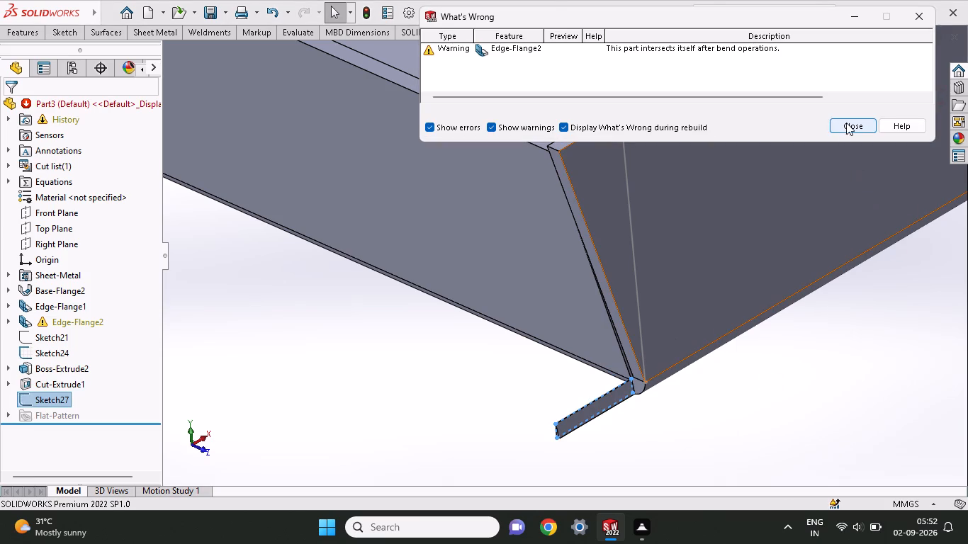
click(846, 123)
click(595, 414)
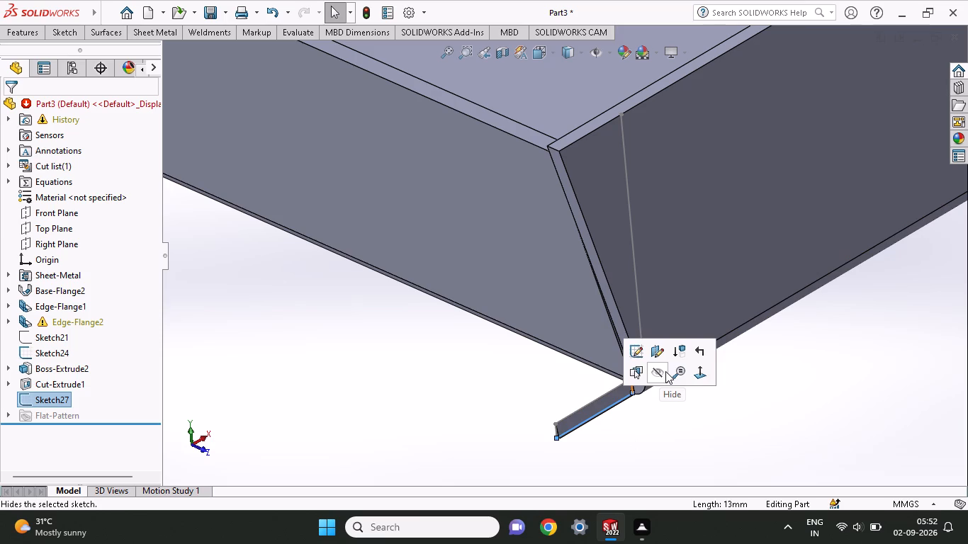
click(578, 366)
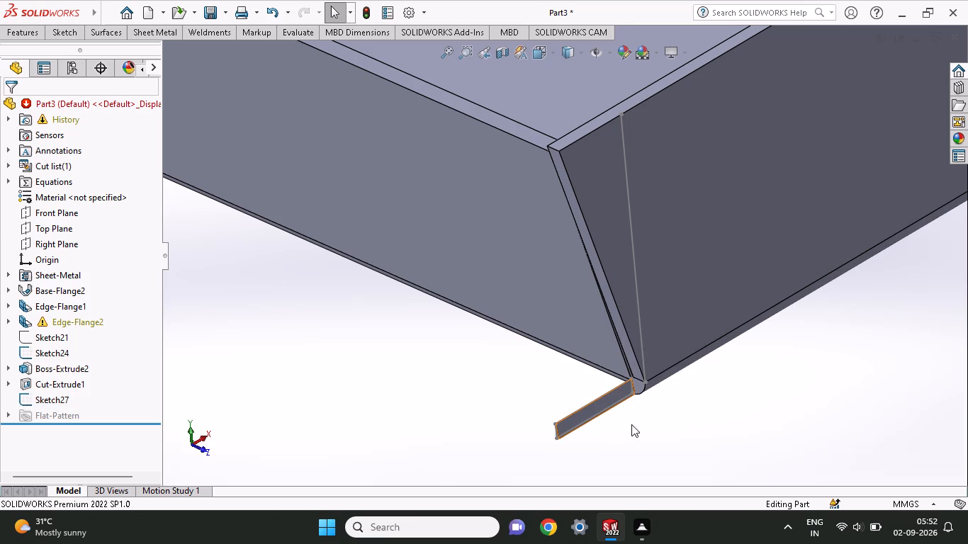
right_click(701, 409)
key(Escape)
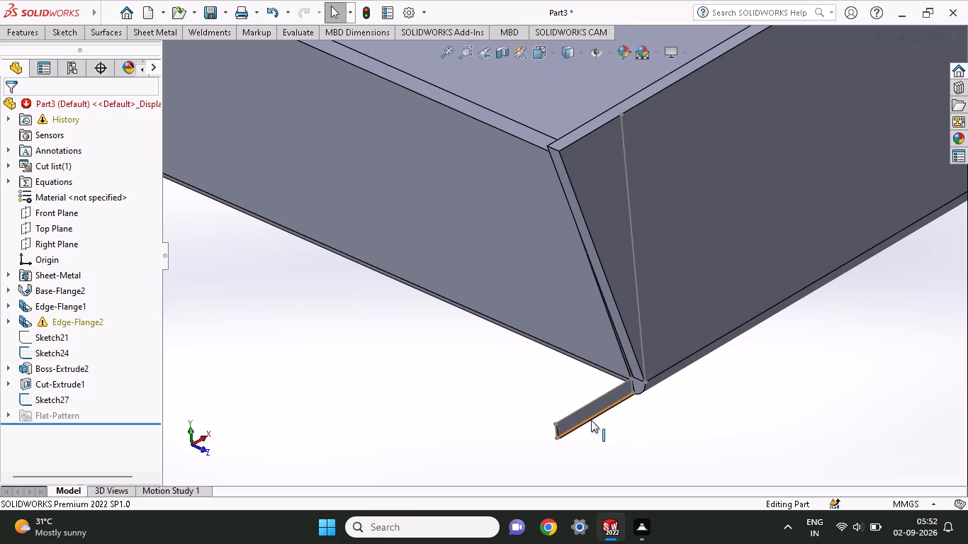
middle_drag(613, 407, 570, 346)
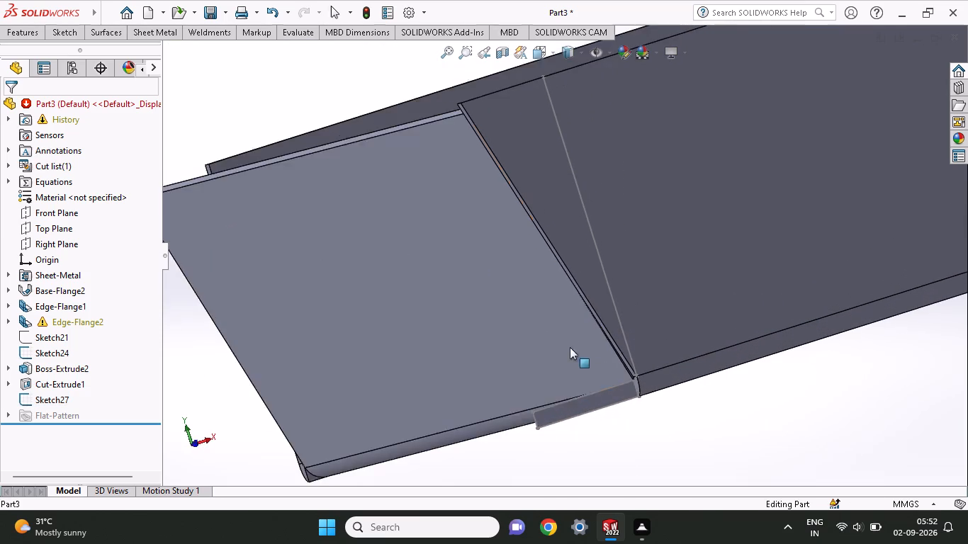
click(590, 408)
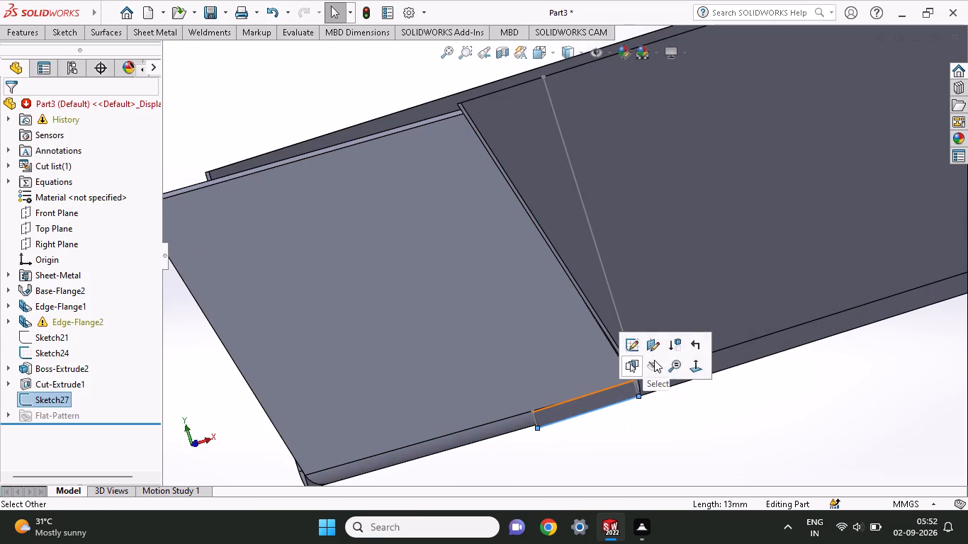
click(655, 359)
Start a new sketch on the leftover strip's opposite flat face and begin a corner rectangle.
click(616, 398)
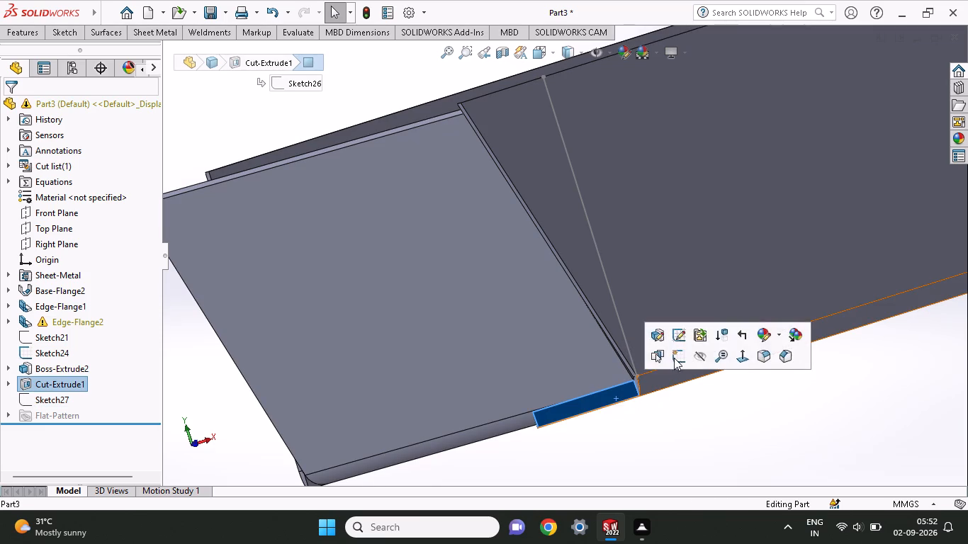
click(675, 356)
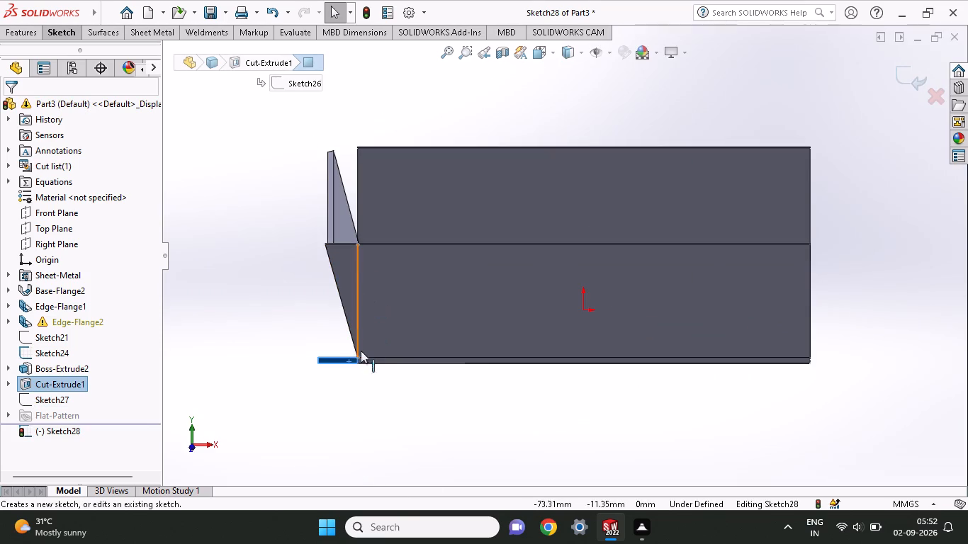
ctrl+scroll(334, 336, up, 1)
ctrl+scroll(334, 336, down, 5)
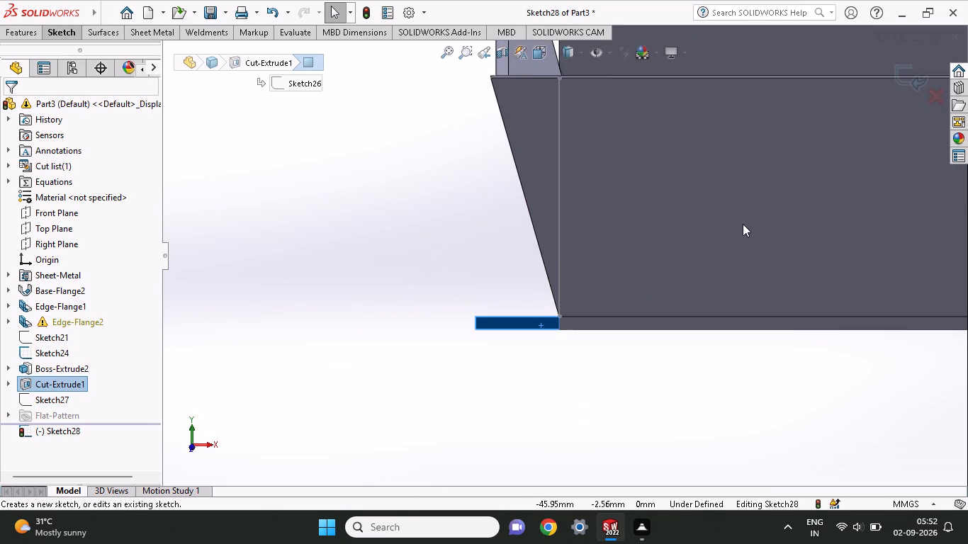
ctrl+scroll(744, 220, down, 3)
click(69, 28)
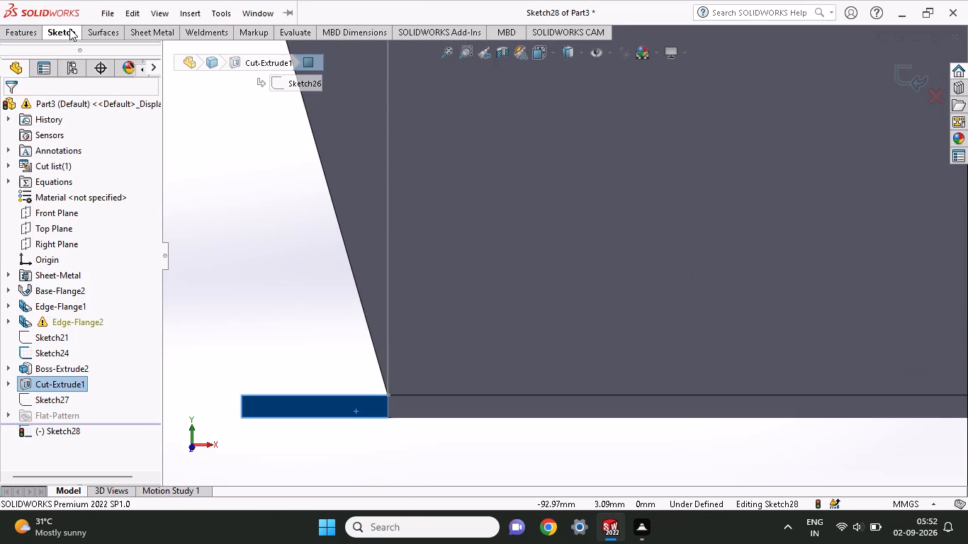
click(93, 64)
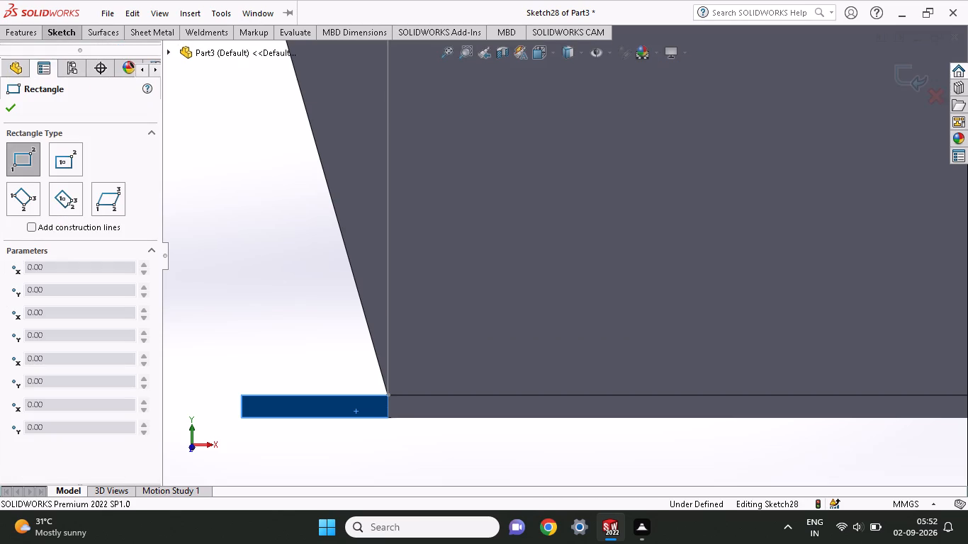
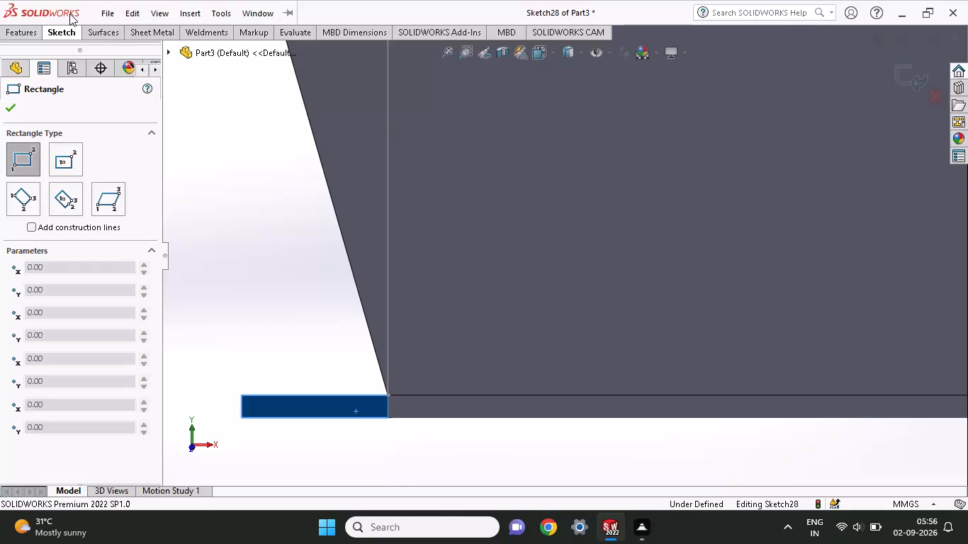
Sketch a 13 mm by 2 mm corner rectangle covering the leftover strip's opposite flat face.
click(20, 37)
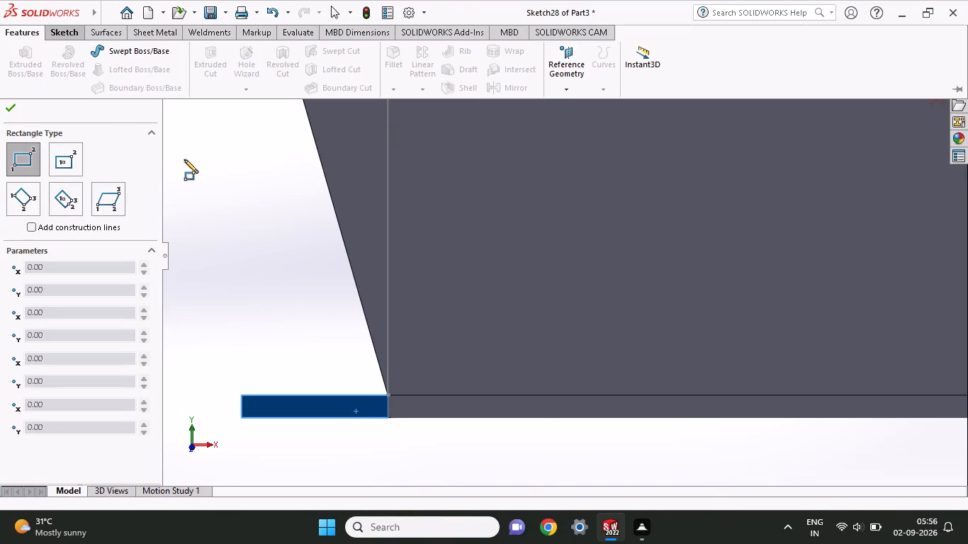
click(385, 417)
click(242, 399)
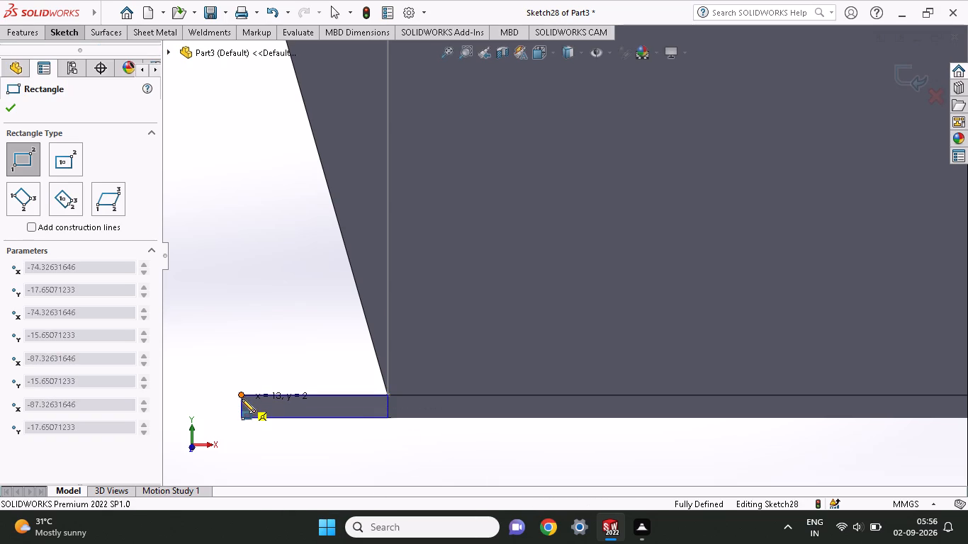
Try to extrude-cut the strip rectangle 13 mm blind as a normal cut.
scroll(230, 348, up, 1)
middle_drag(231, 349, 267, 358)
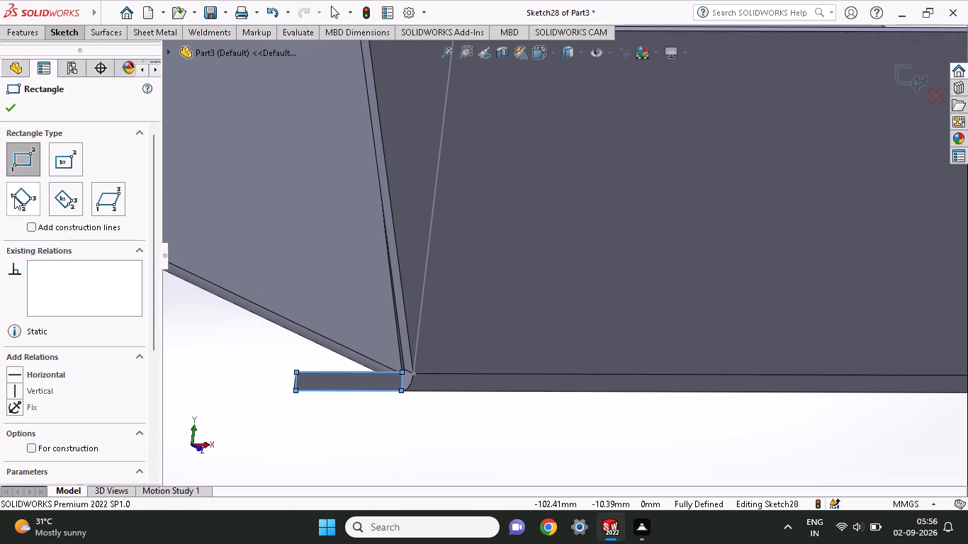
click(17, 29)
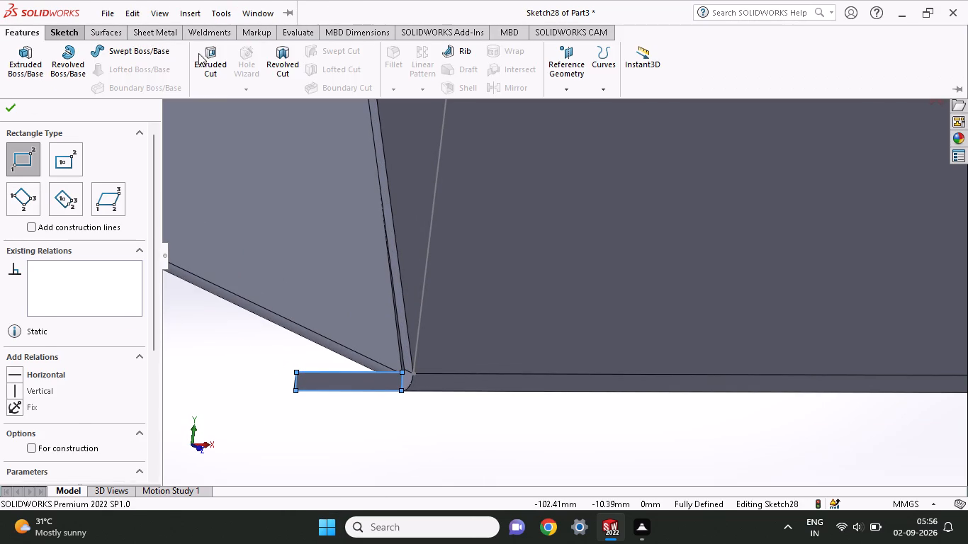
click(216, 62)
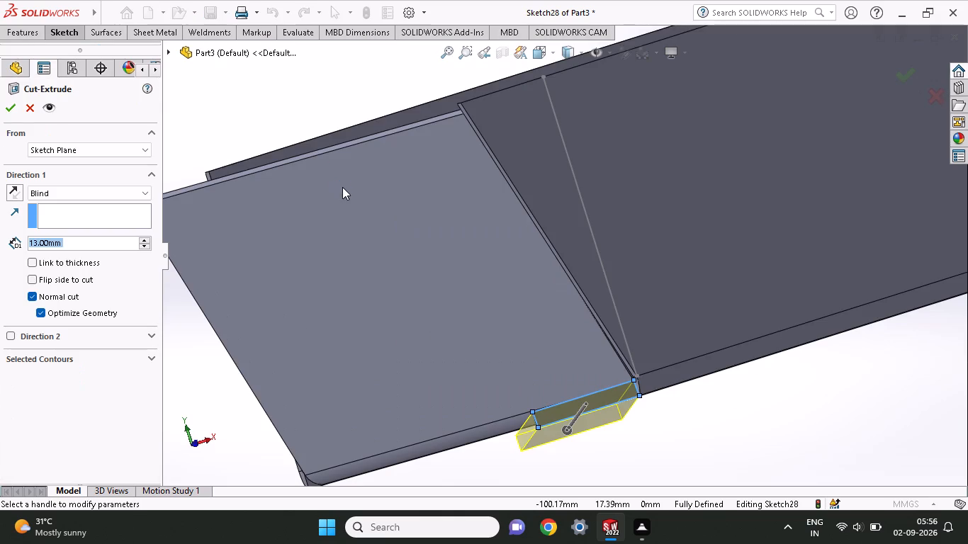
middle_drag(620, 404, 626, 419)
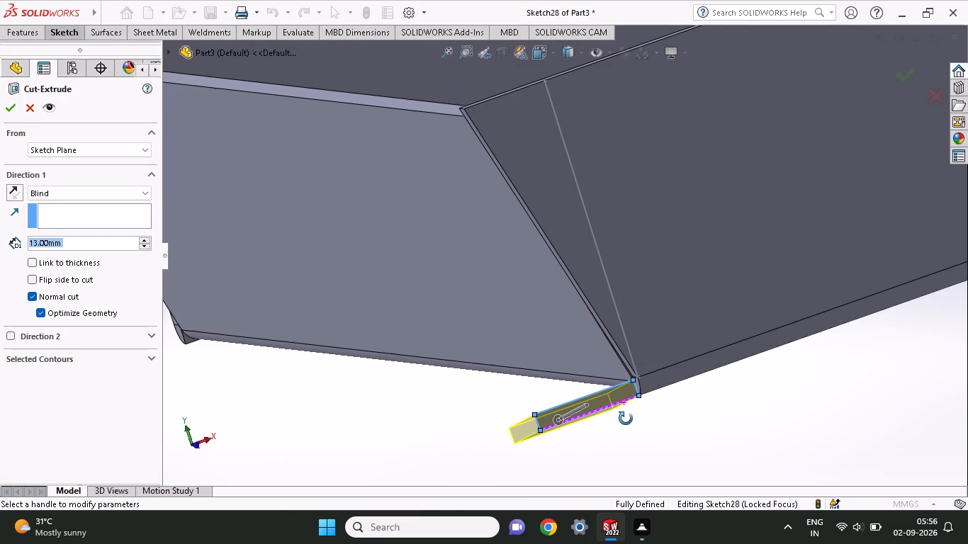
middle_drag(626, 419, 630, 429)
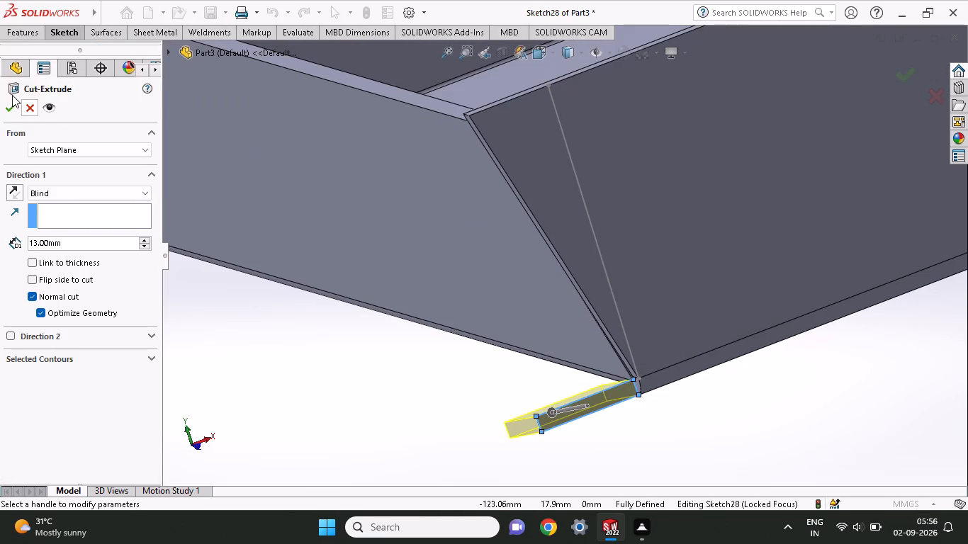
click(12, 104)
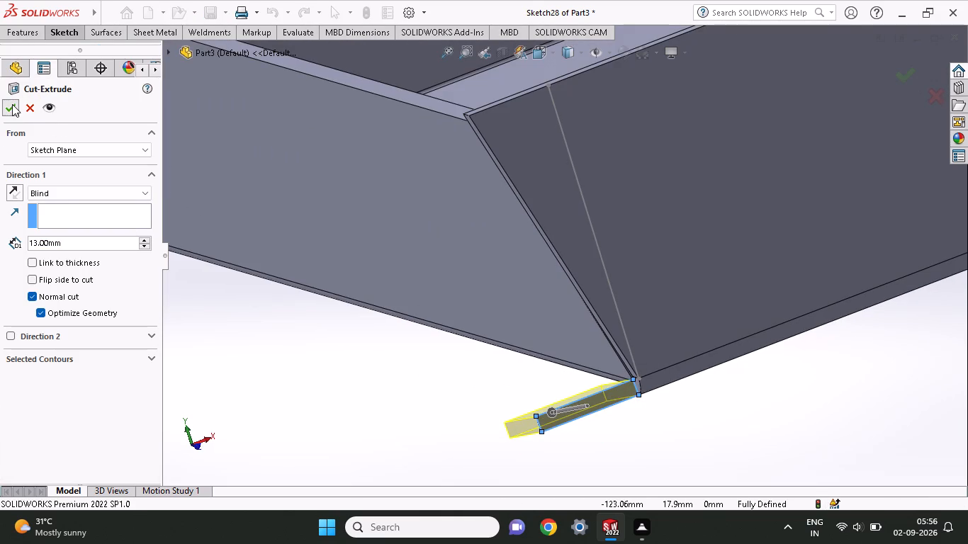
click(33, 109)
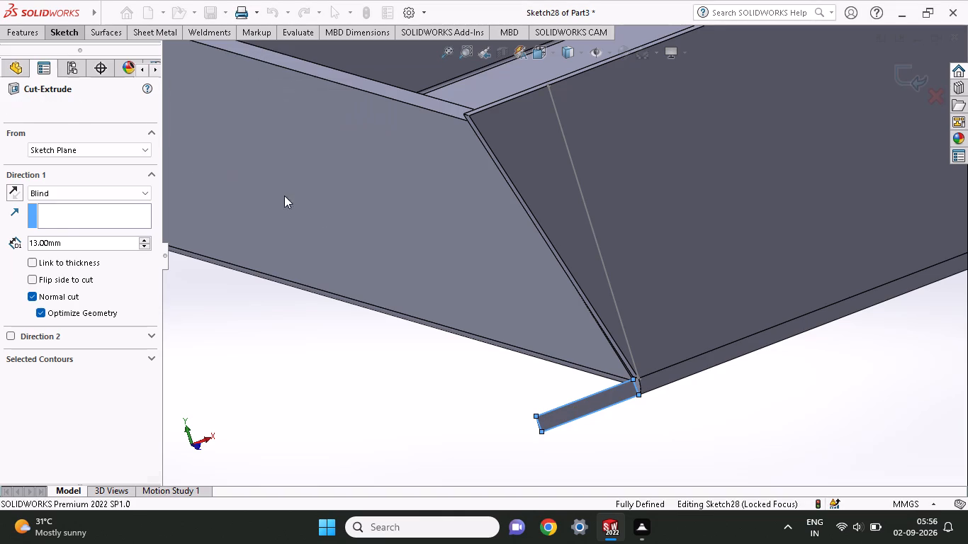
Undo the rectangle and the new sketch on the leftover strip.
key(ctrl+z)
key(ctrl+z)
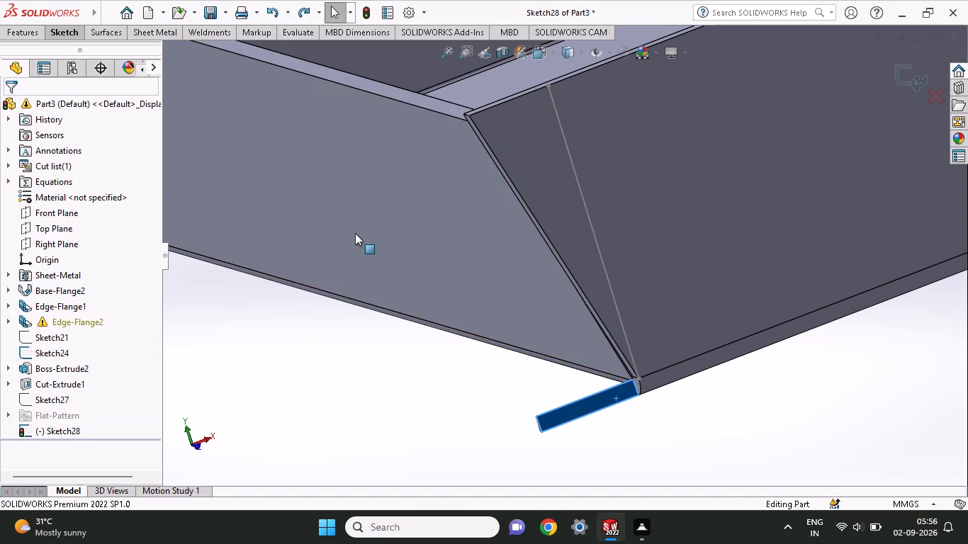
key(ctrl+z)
Undo the earlier strip sketch and the corner cut, back to the cut's corner profile sketch on Edge-Flange1.
ctrl+middle_drag(651, 364, 675, 373)
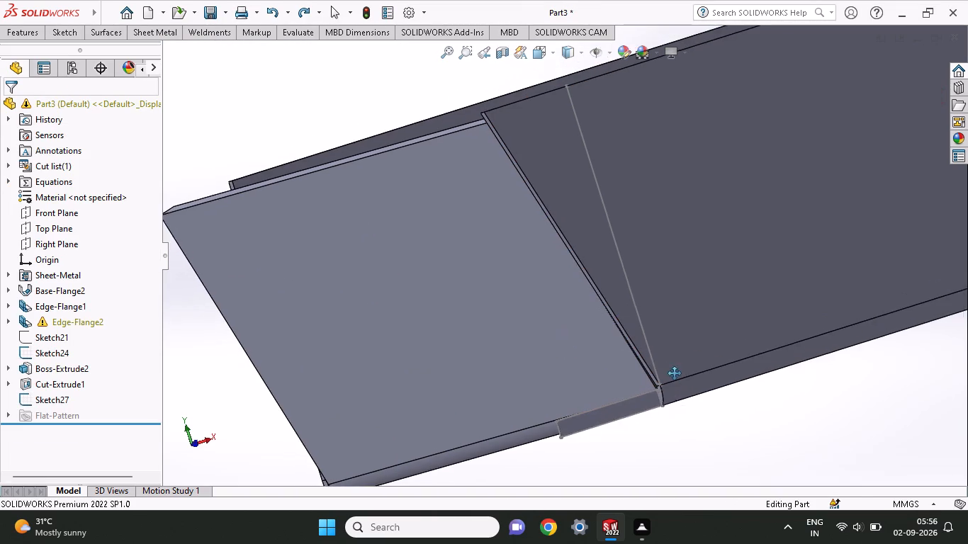
ctrl+middle_drag(675, 373, 597, 385)
middle_drag(597, 375, 546, 396)
scroll(597, 375, down, 1)
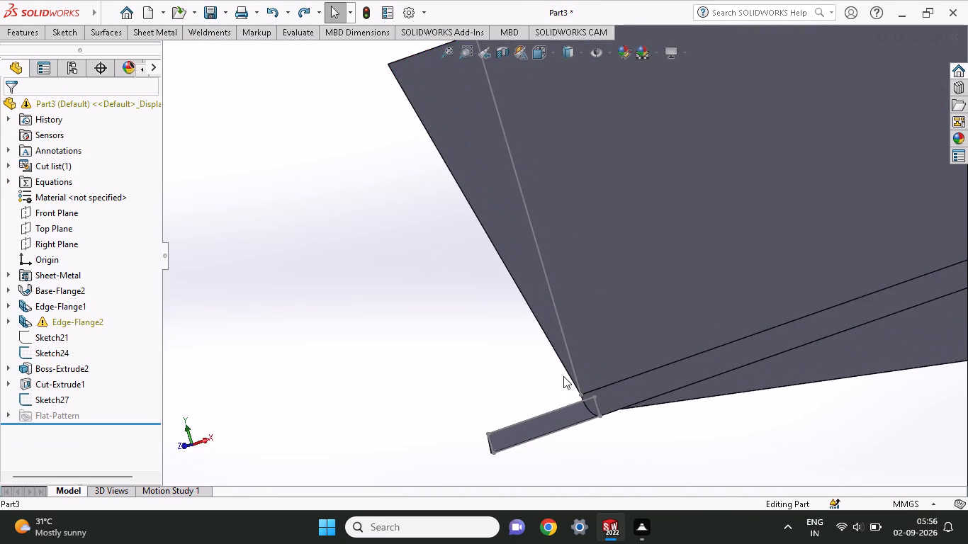
ctrl+scroll(573, 355, up, 3)
ctrl+scroll(573, 355, down, 6)
ctrl+scroll(612, 302, up, 7)
ctrl+scroll(651, 256, up, 3)
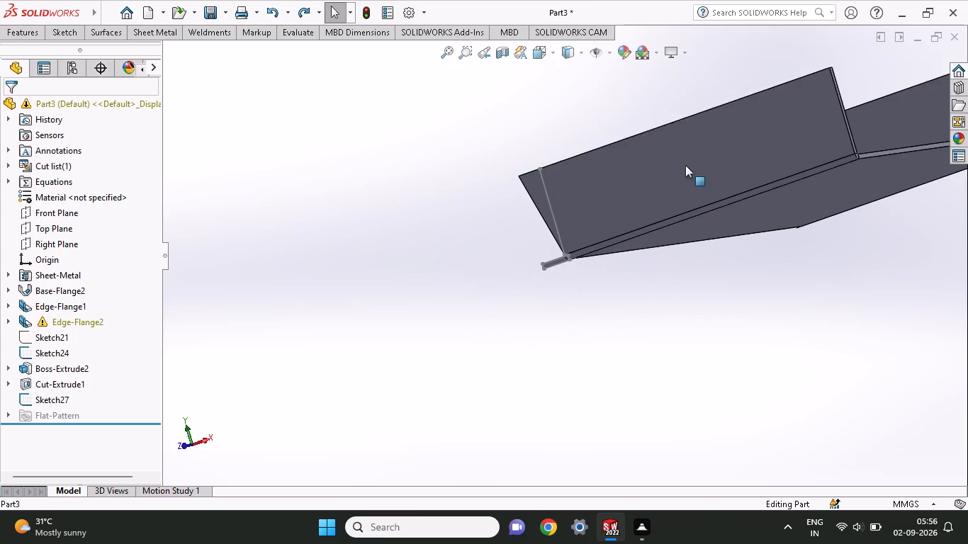
middle_drag(685, 166, 752, 208)
key(ctrl+z)
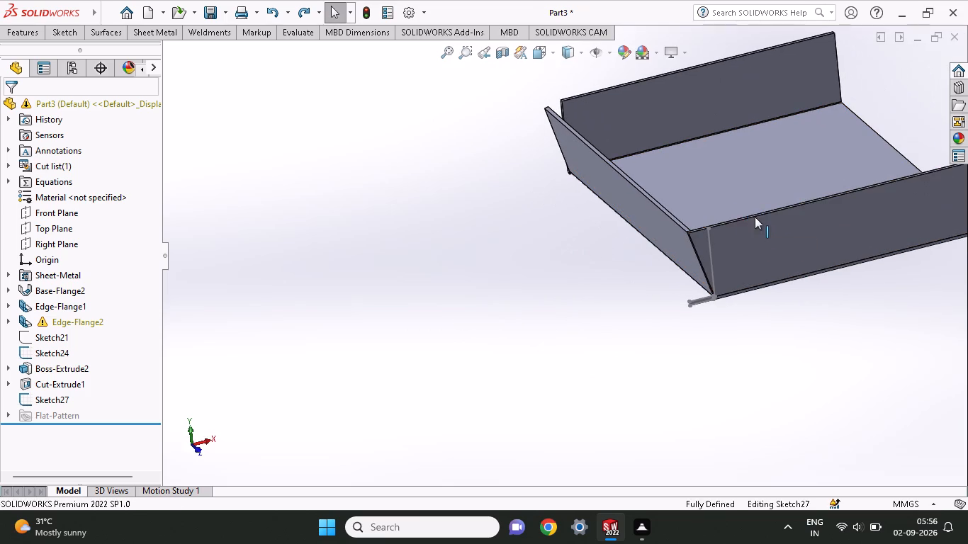
key(ctrl+z)
middle_drag(614, 146, 552, 205)
key(ctrl+z)
middle_drag(711, 122, 634, 195)
key(ctrl+z)
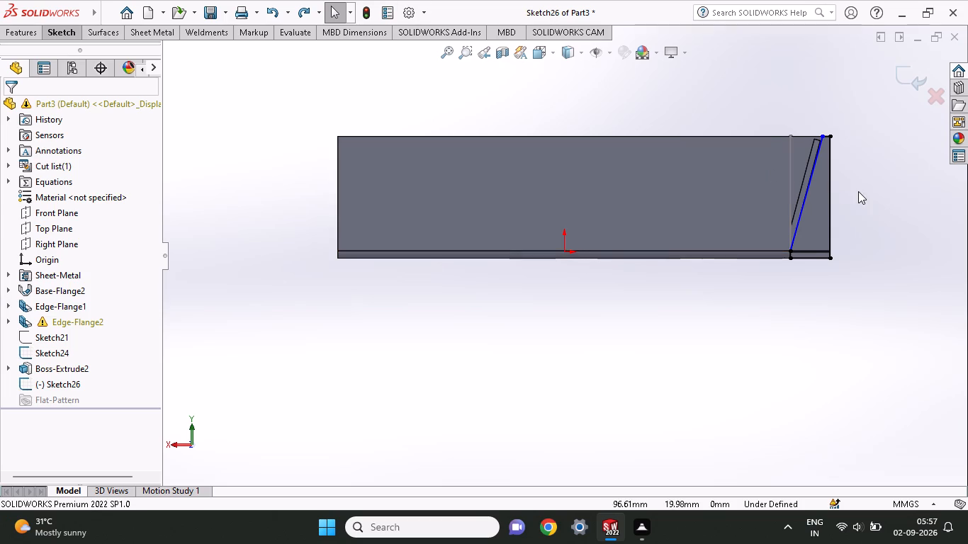
Undo all the lines of the corner profile sketch on Edge-Flange1's face.
middle_drag(855, 191, 813, 237)
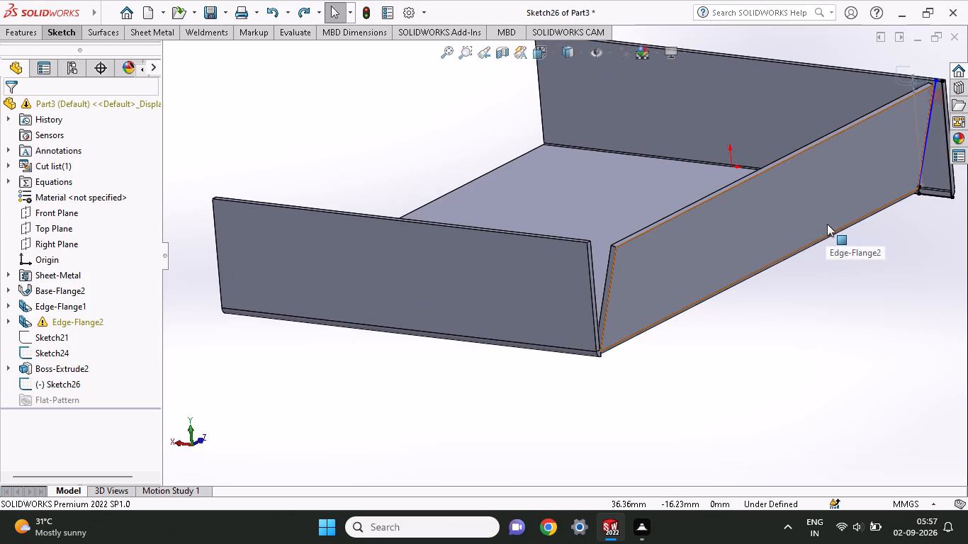
key(ctrl+z)
key(ctrl+z)
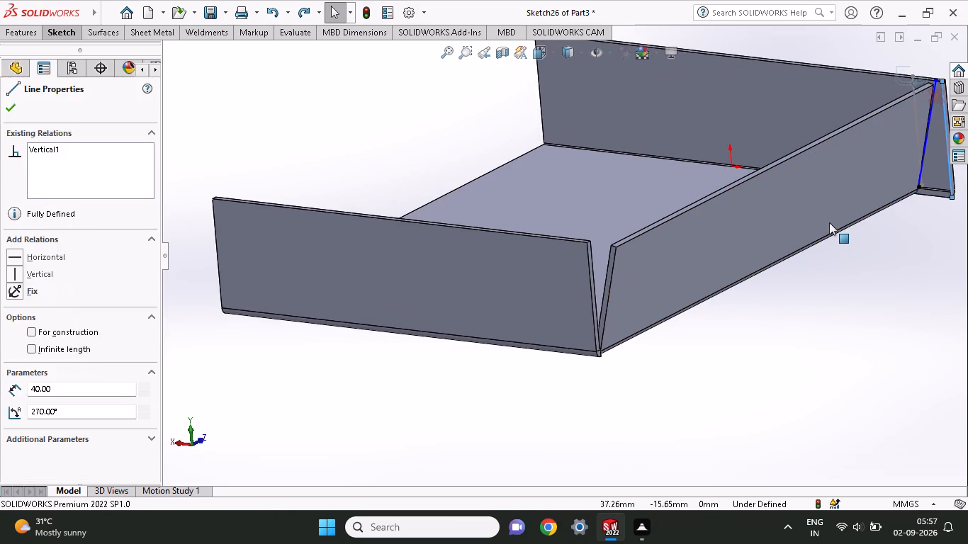
key(ctrl+z)
key(ctrl+z)
key(ctrl+z)
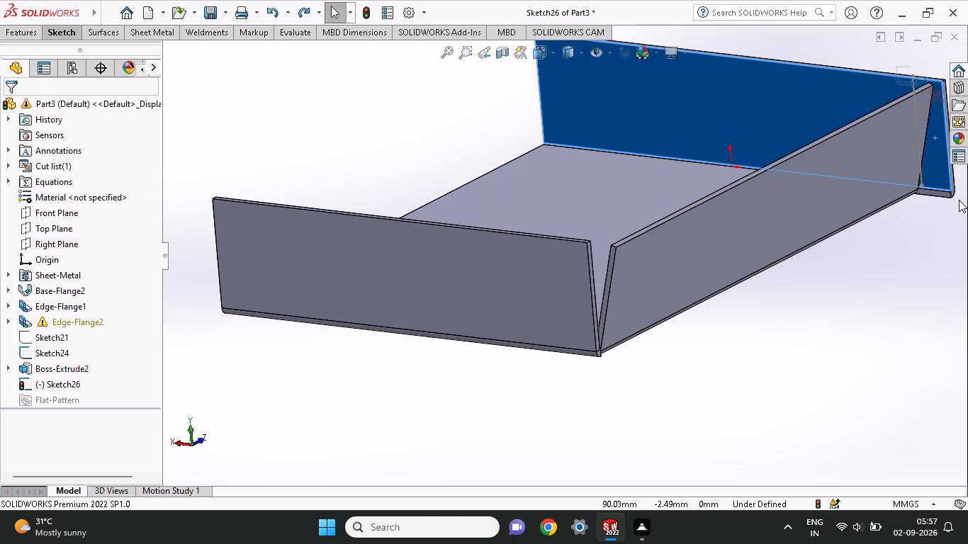
Exit the emptied sketch on Edge-Flange1's face and dismiss the rebuild message.
middle_drag(959, 200, 964, 184)
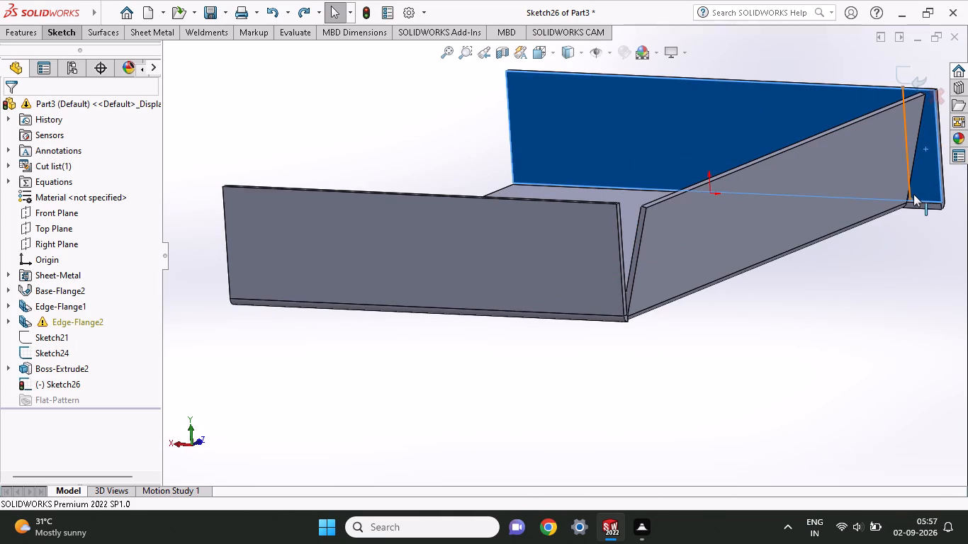
ctrl+scroll(930, 42, up, 1)
ctrl+scroll(915, 56, down, 6)
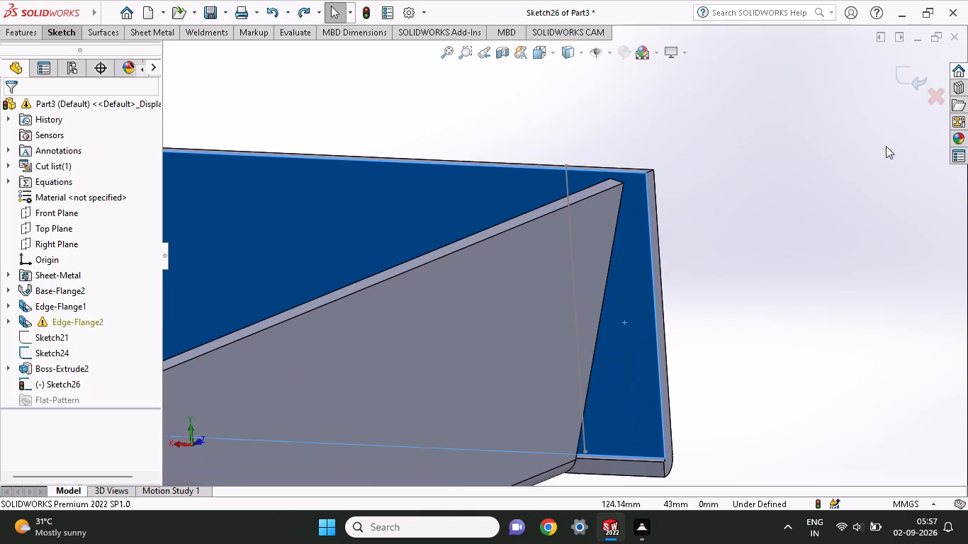
middle_click(699, 241)
key(Escape)
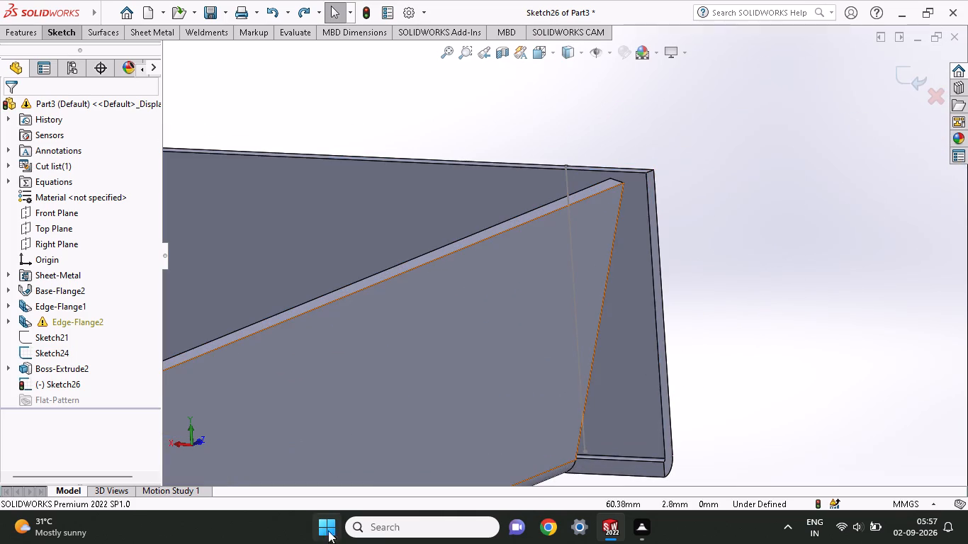
click(626, 420)
key(Escape)
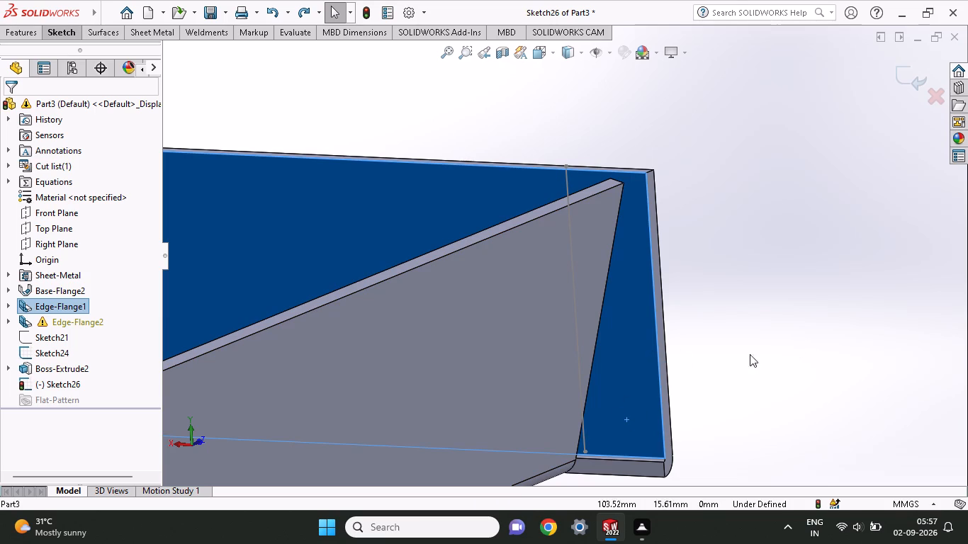
key(Escape)
click(624, 394)
right_click(686, 346)
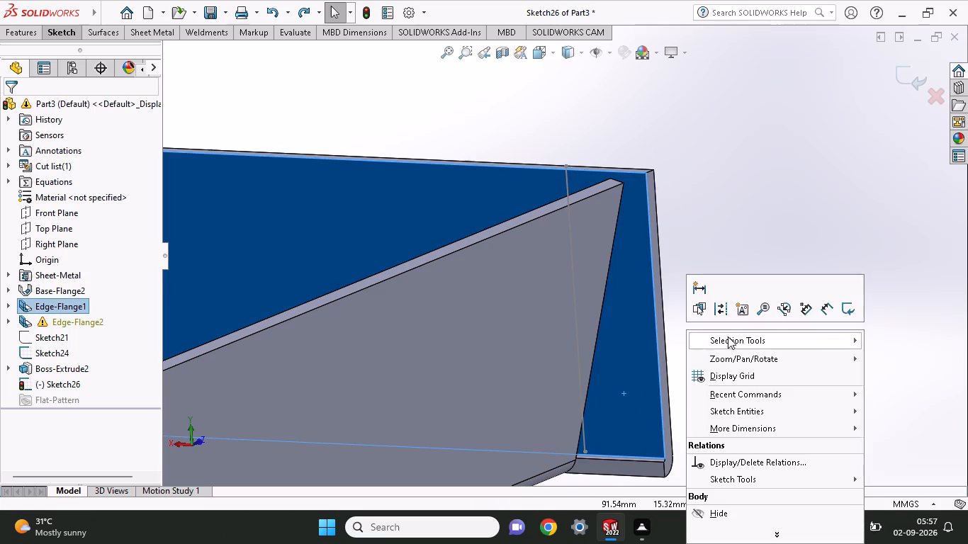
click(852, 312)
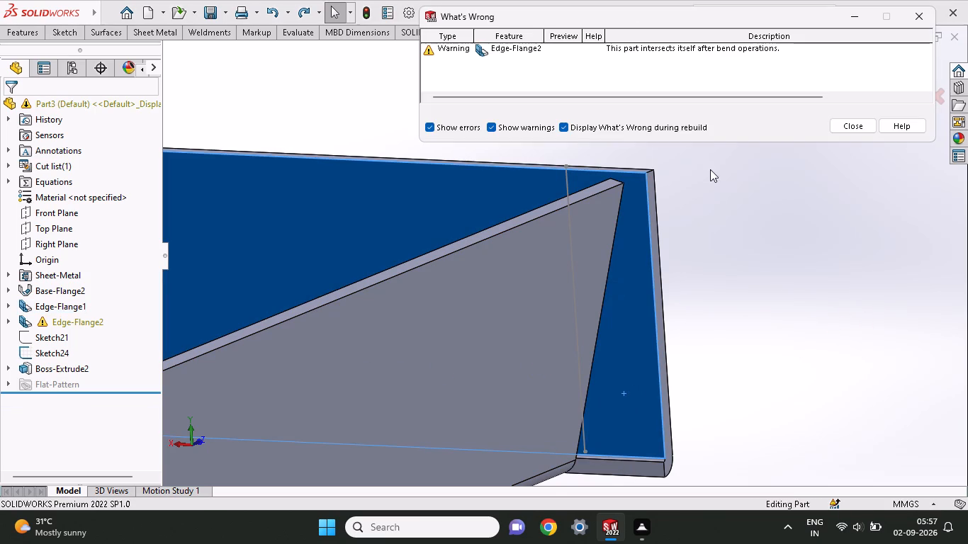
click(842, 129)
Sketch a closed line profile on Edge-Flange1's face outside the tilted flange, including the bottom strip, with a 75° slanted side and 13 mm base.
click(614, 339)
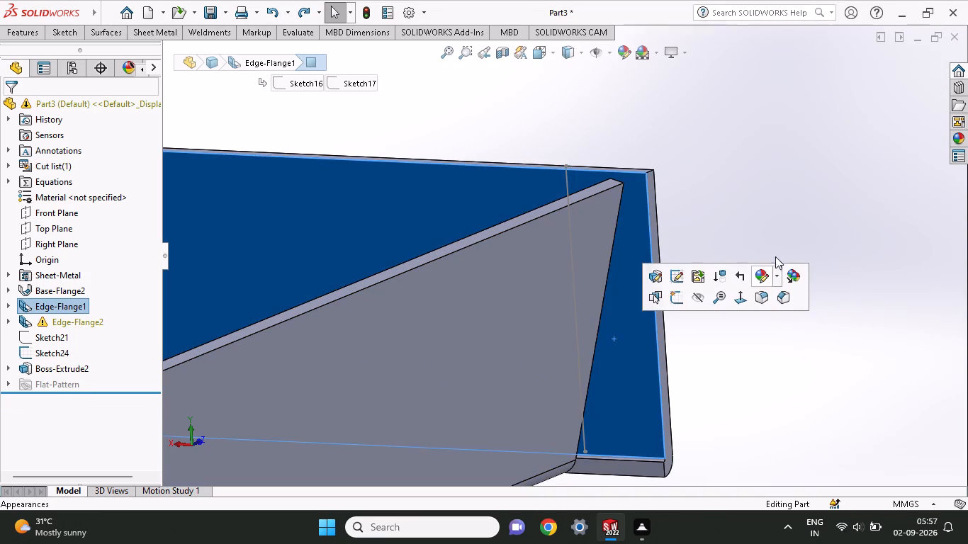
click(681, 302)
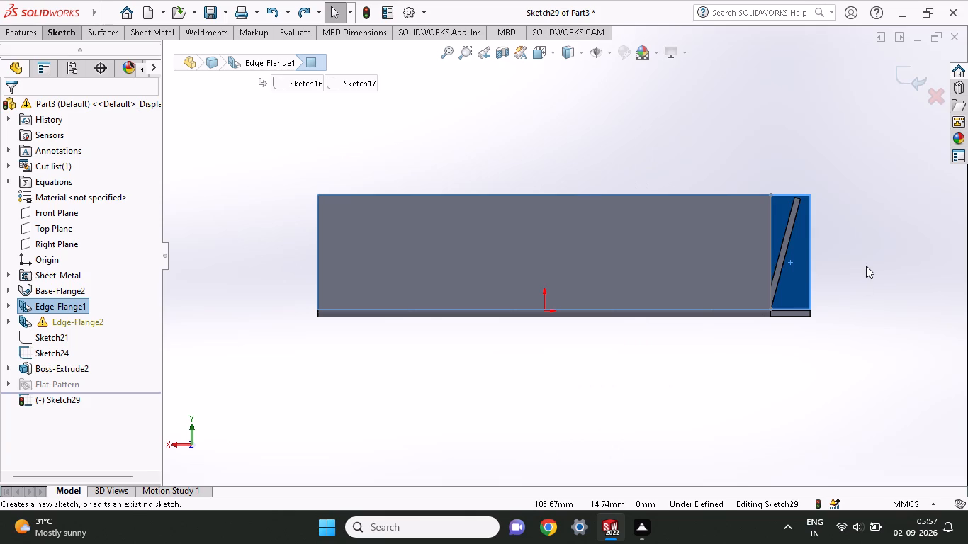
middle_click(866, 266)
click(66, 35)
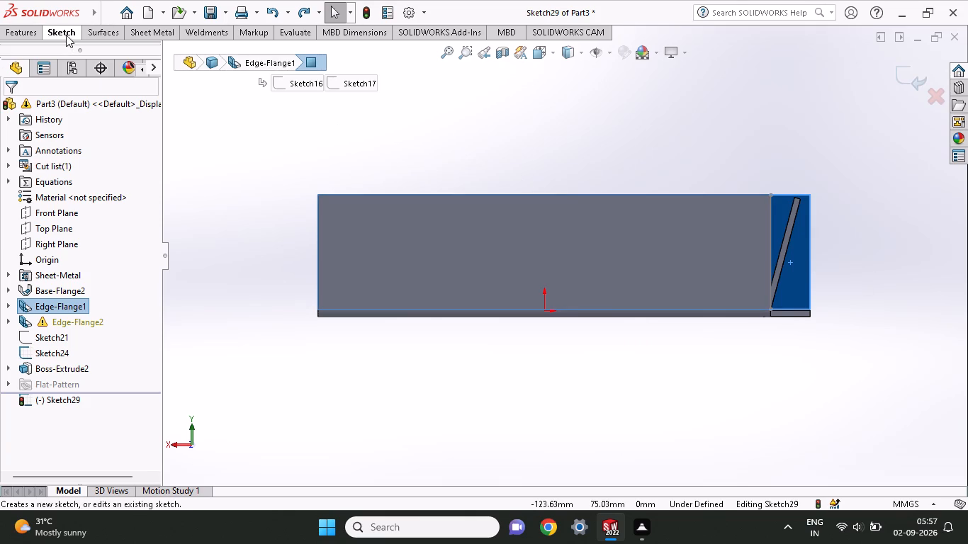
click(91, 55)
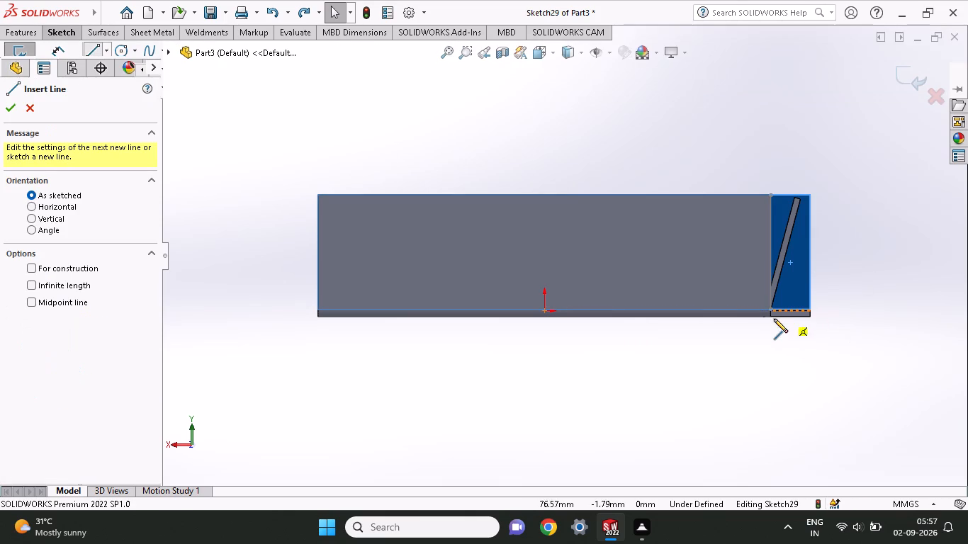
click(772, 317)
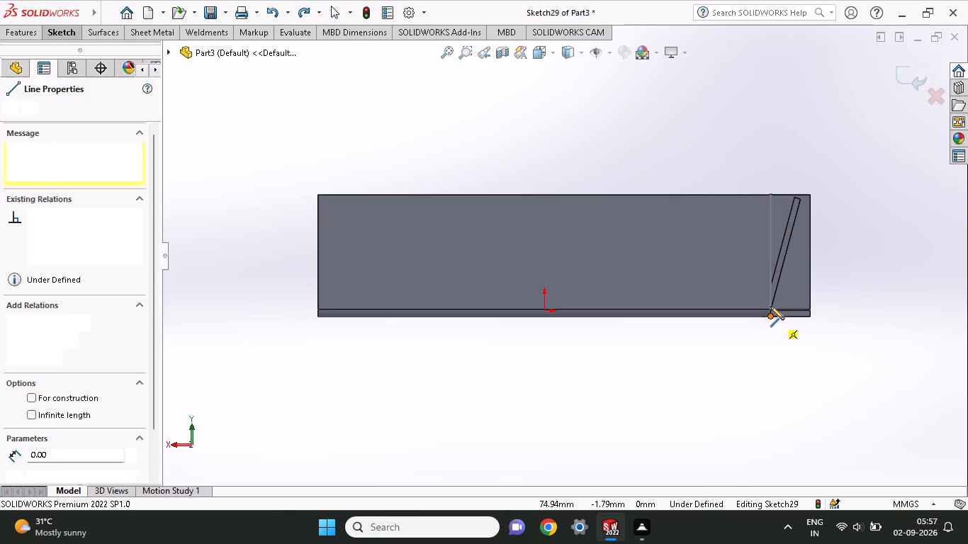
click(774, 312)
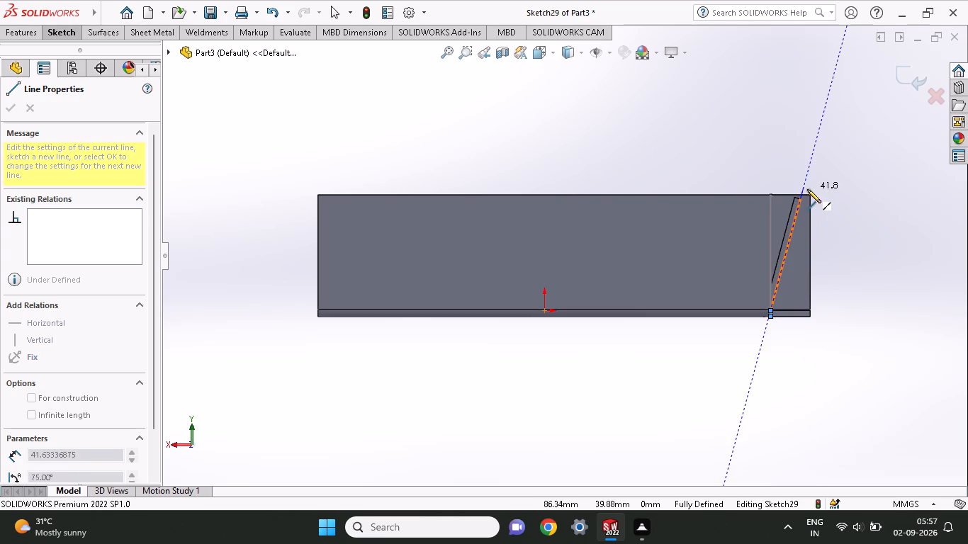
click(801, 192)
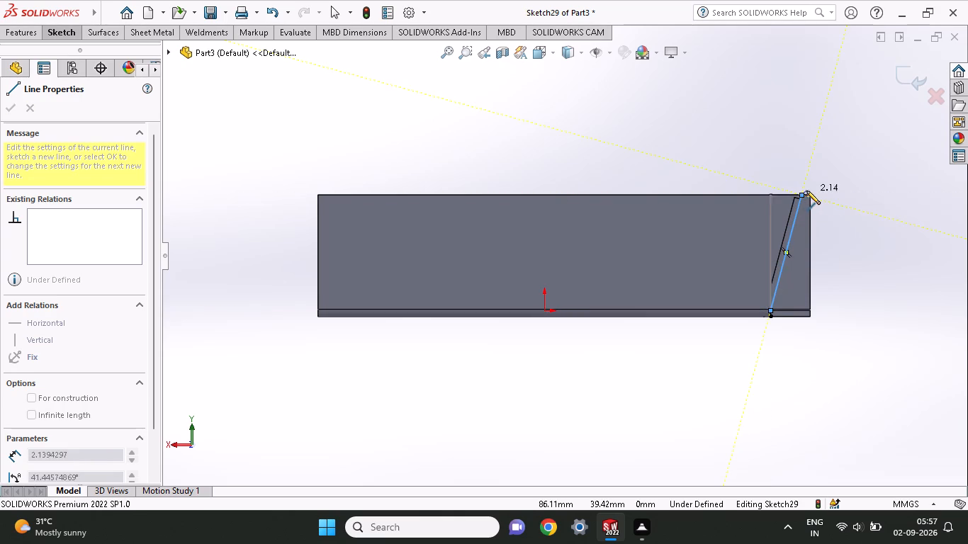
click(811, 193)
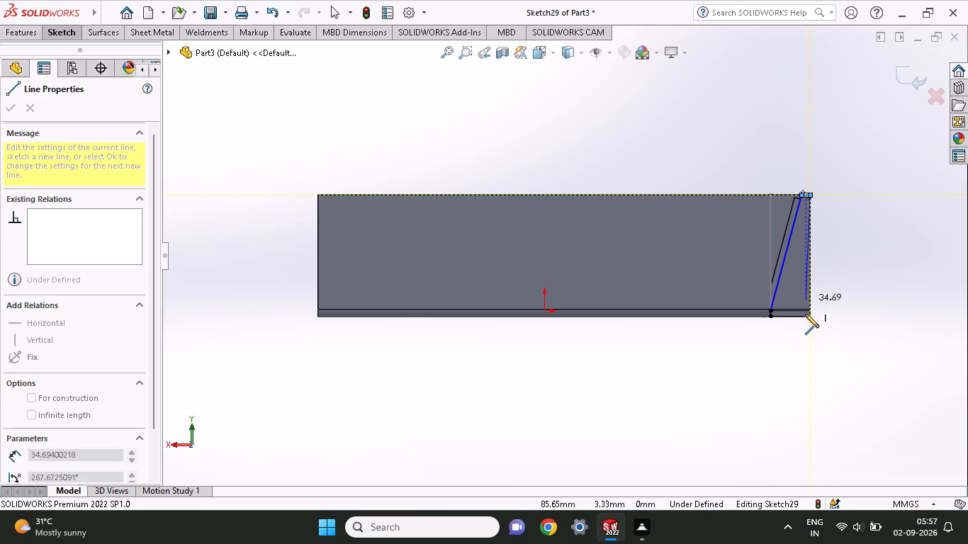
click(809, 317)
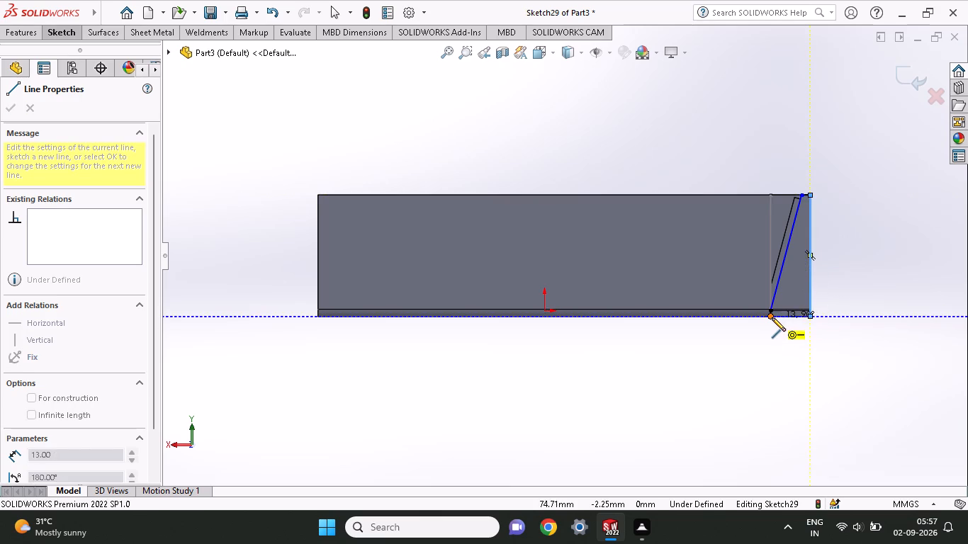
click(772, 317)
key(Escape)
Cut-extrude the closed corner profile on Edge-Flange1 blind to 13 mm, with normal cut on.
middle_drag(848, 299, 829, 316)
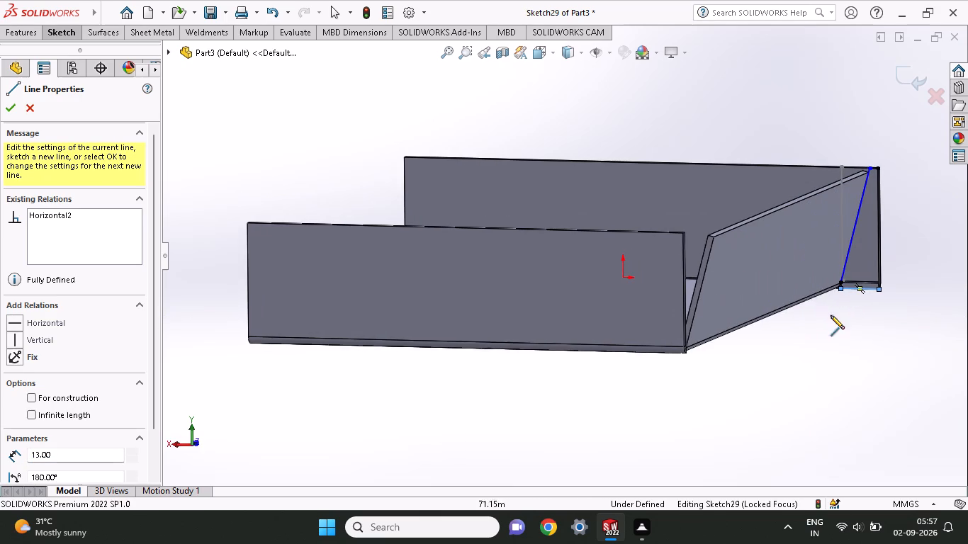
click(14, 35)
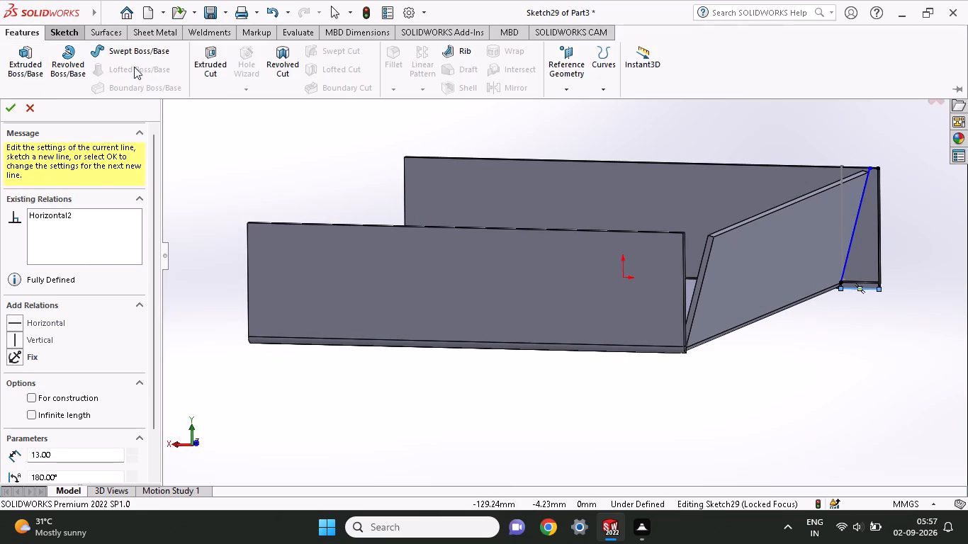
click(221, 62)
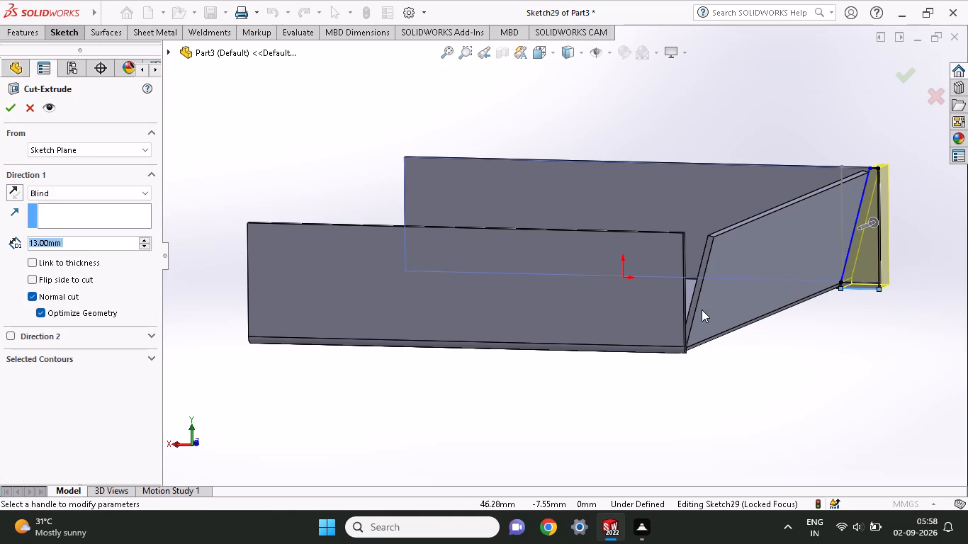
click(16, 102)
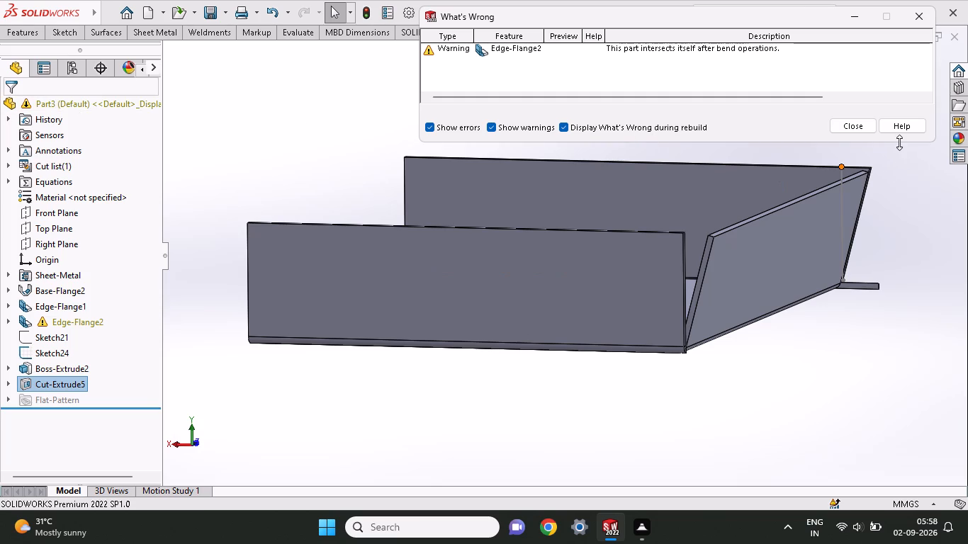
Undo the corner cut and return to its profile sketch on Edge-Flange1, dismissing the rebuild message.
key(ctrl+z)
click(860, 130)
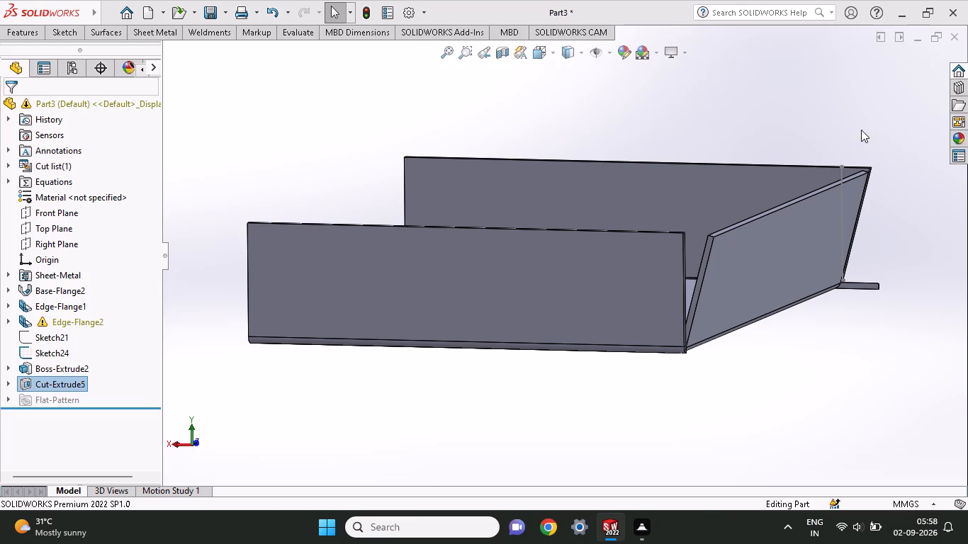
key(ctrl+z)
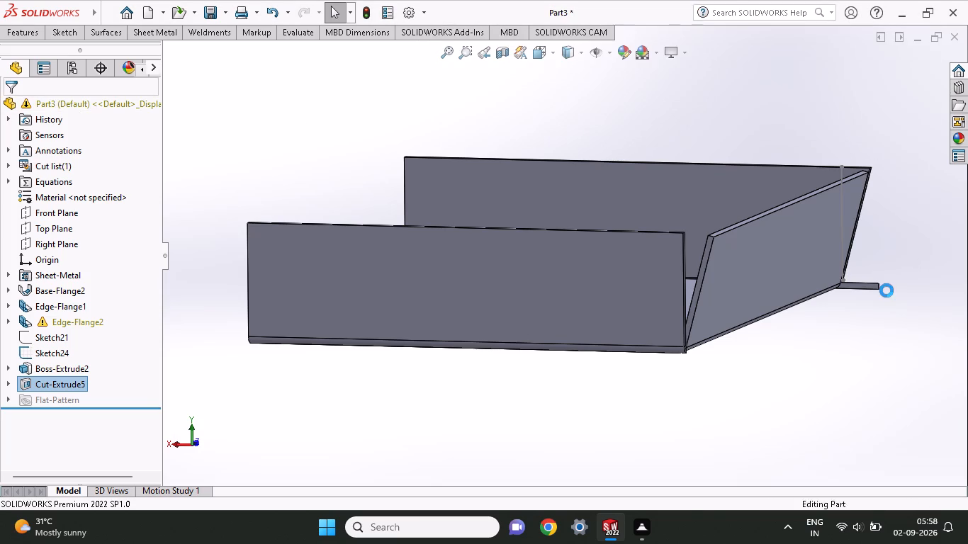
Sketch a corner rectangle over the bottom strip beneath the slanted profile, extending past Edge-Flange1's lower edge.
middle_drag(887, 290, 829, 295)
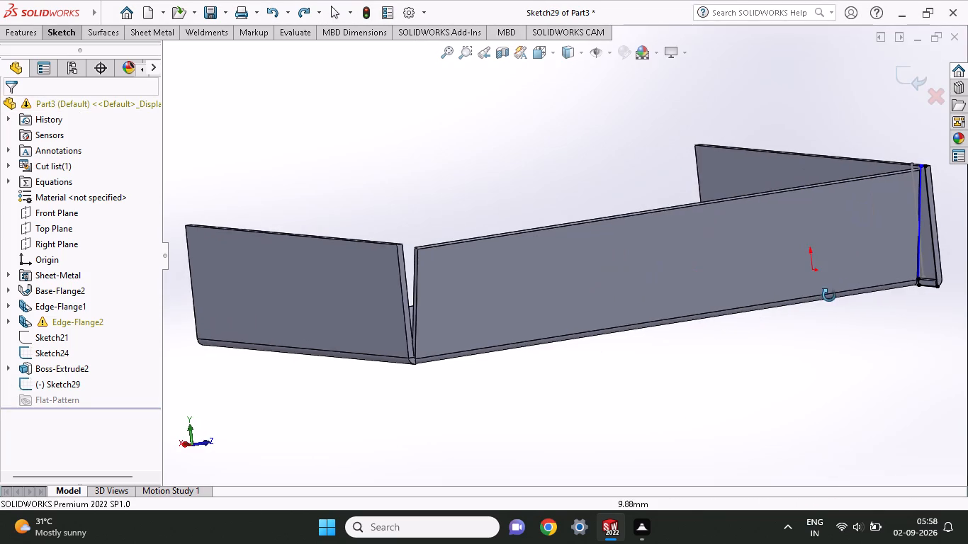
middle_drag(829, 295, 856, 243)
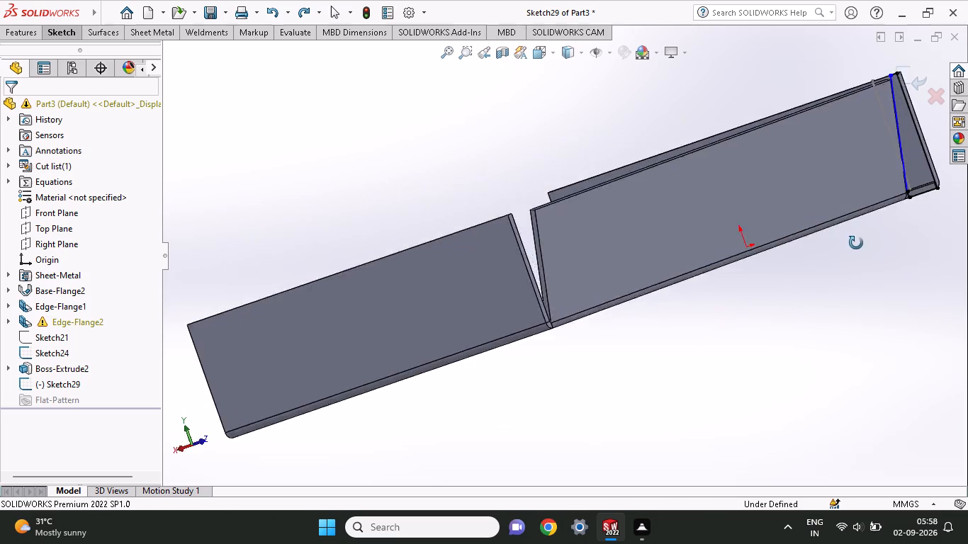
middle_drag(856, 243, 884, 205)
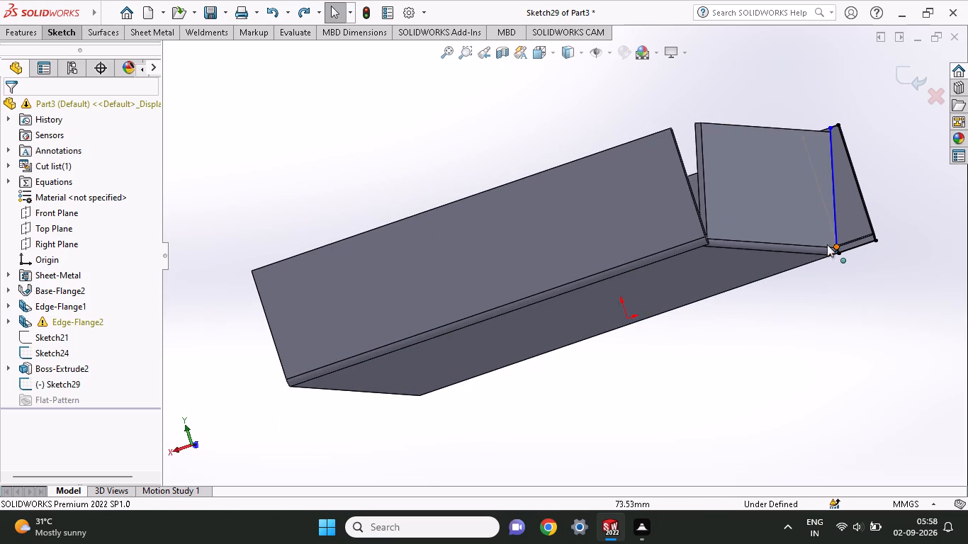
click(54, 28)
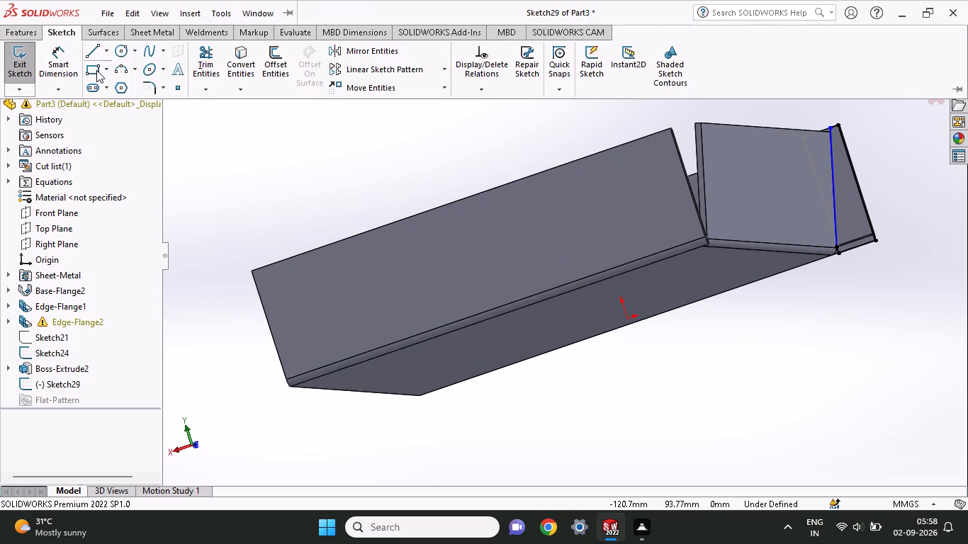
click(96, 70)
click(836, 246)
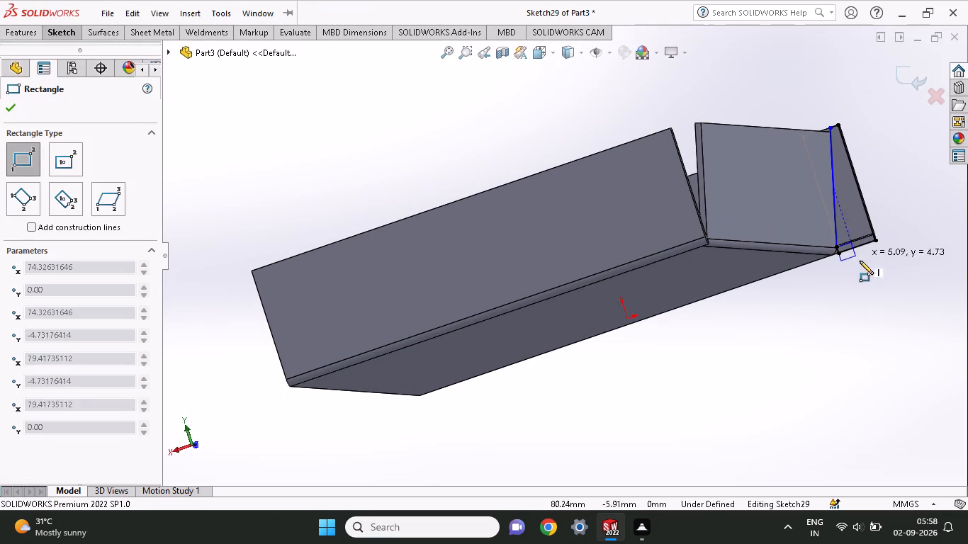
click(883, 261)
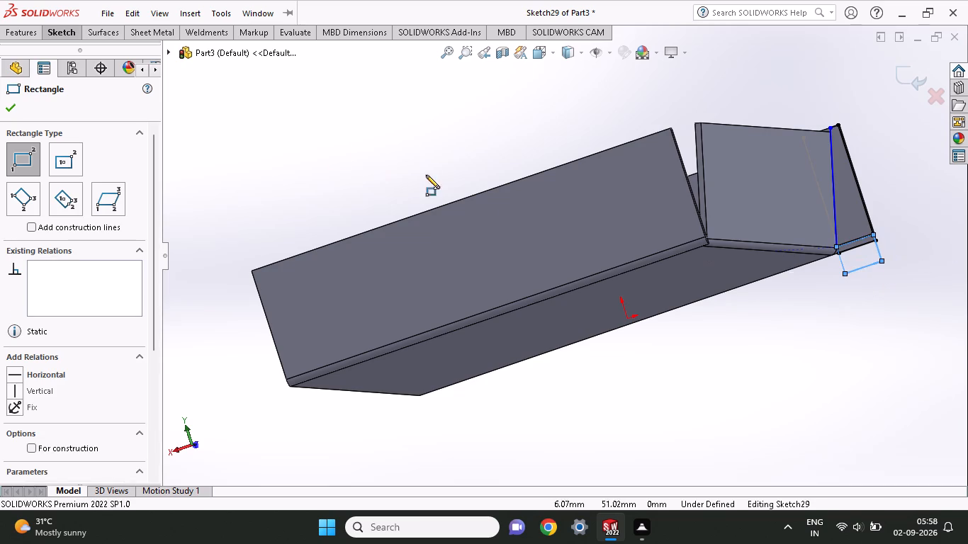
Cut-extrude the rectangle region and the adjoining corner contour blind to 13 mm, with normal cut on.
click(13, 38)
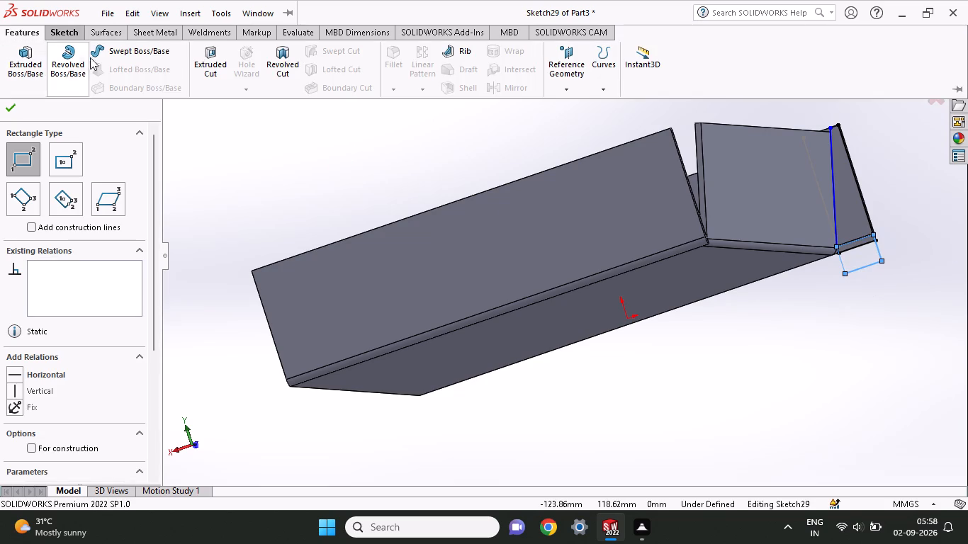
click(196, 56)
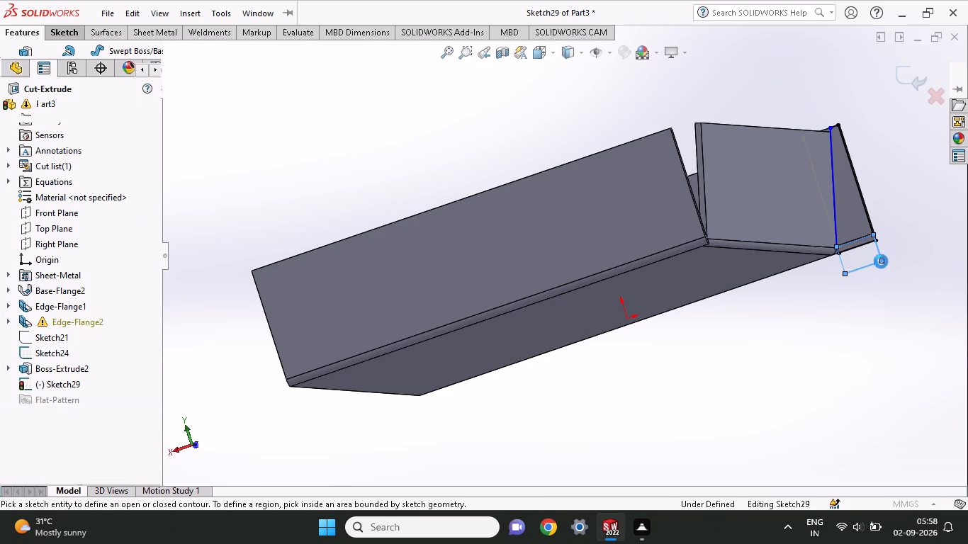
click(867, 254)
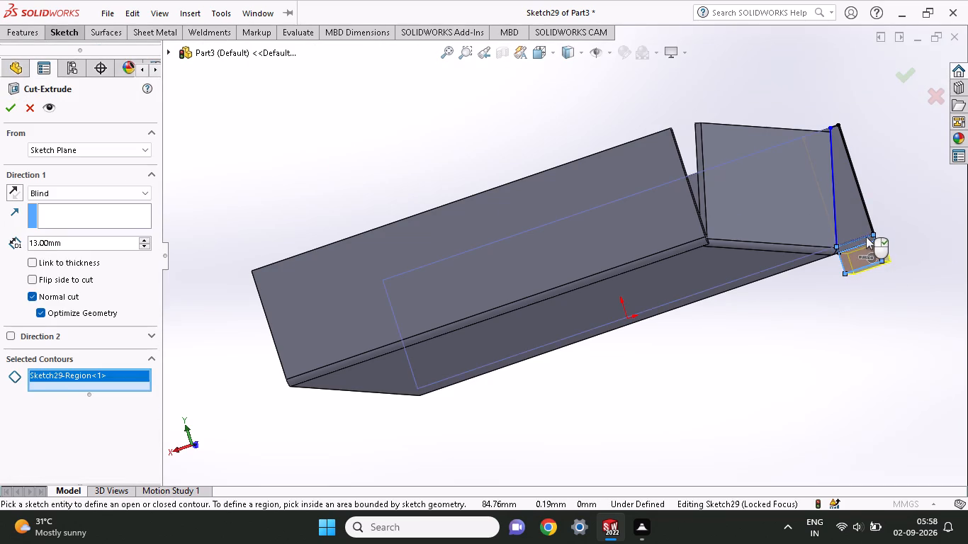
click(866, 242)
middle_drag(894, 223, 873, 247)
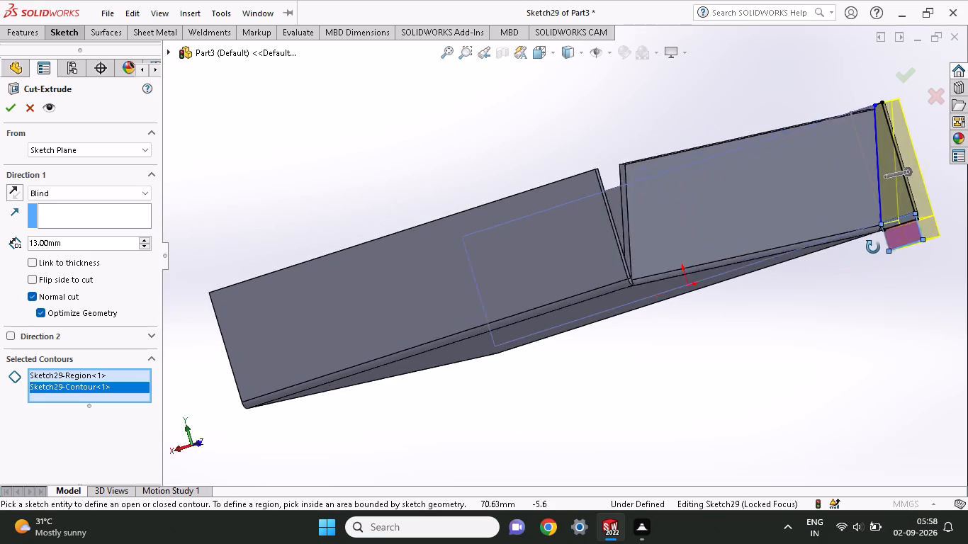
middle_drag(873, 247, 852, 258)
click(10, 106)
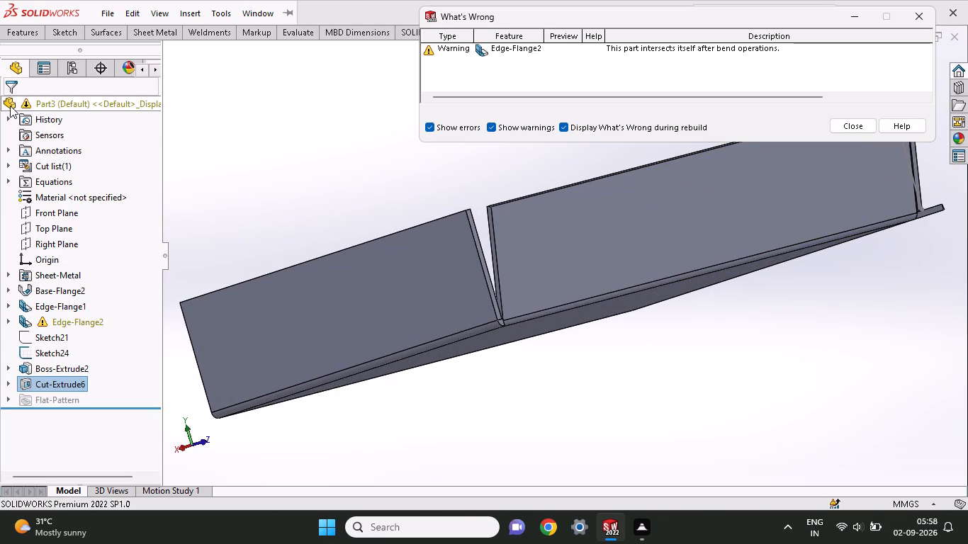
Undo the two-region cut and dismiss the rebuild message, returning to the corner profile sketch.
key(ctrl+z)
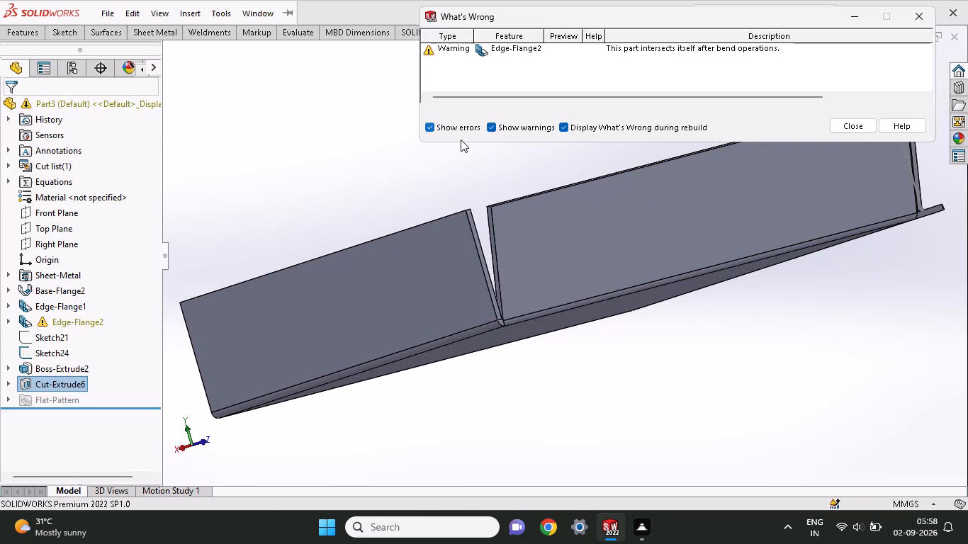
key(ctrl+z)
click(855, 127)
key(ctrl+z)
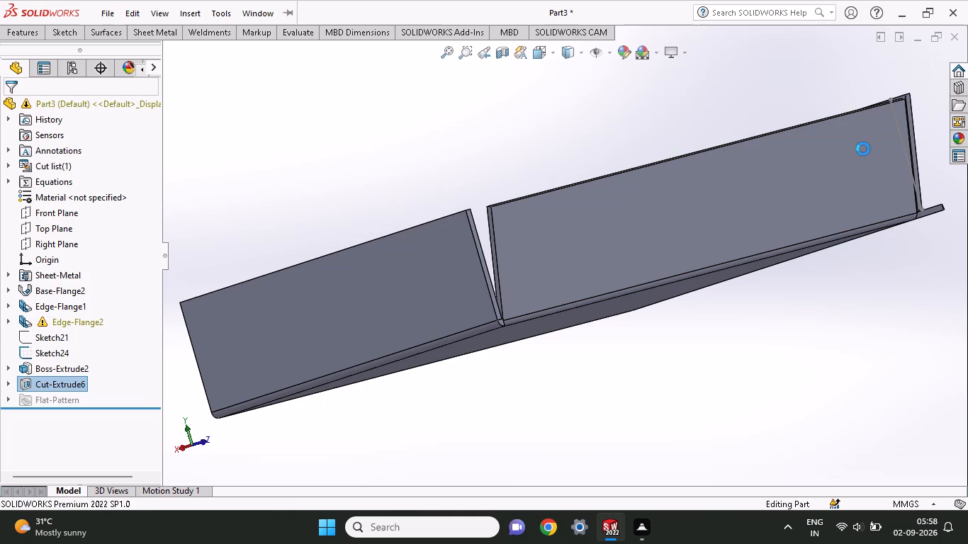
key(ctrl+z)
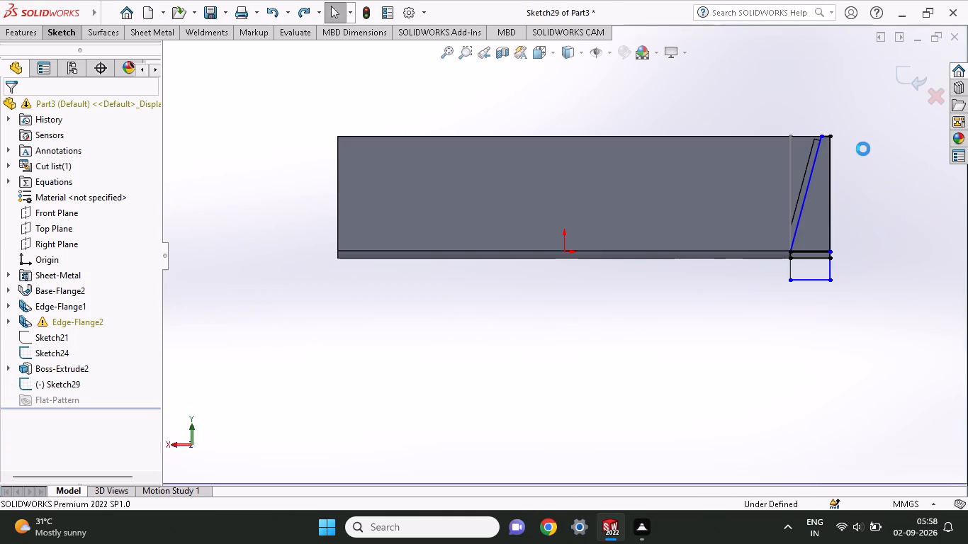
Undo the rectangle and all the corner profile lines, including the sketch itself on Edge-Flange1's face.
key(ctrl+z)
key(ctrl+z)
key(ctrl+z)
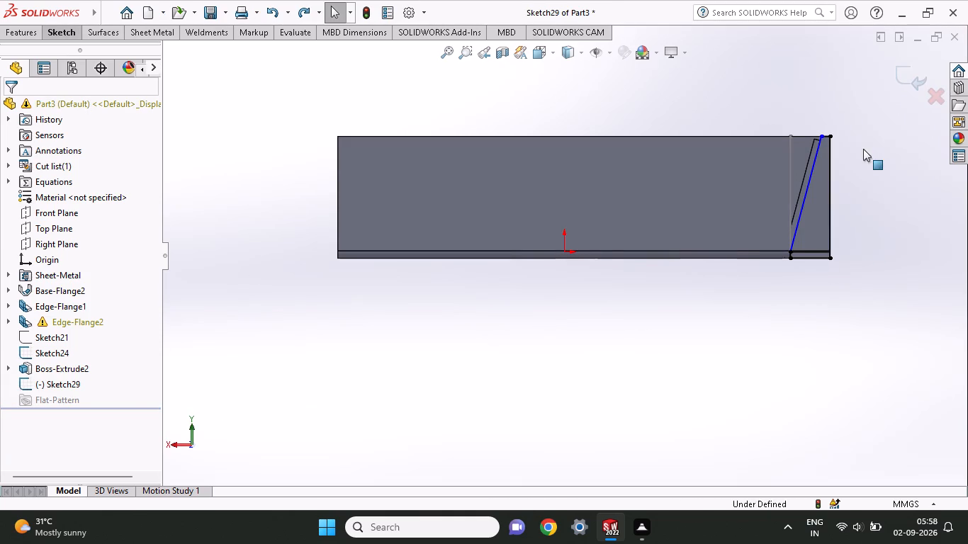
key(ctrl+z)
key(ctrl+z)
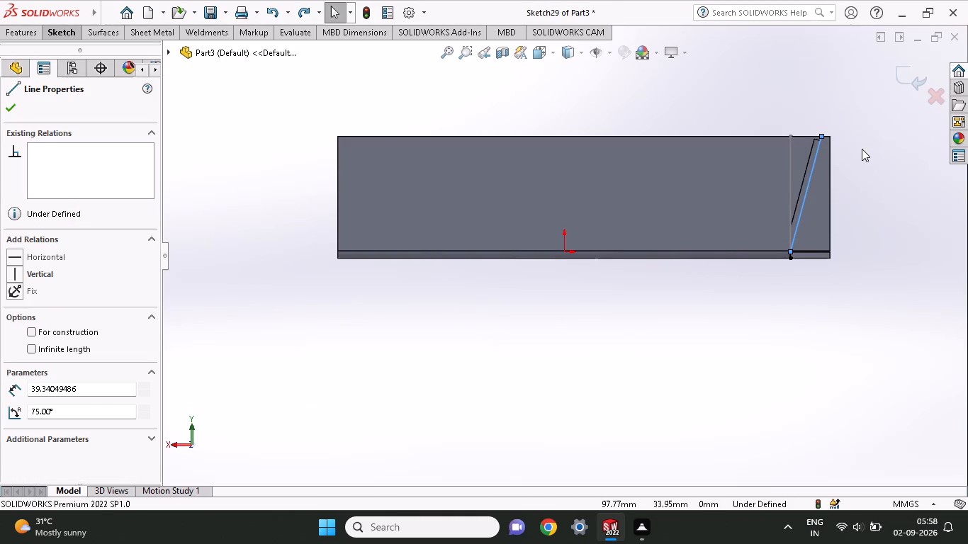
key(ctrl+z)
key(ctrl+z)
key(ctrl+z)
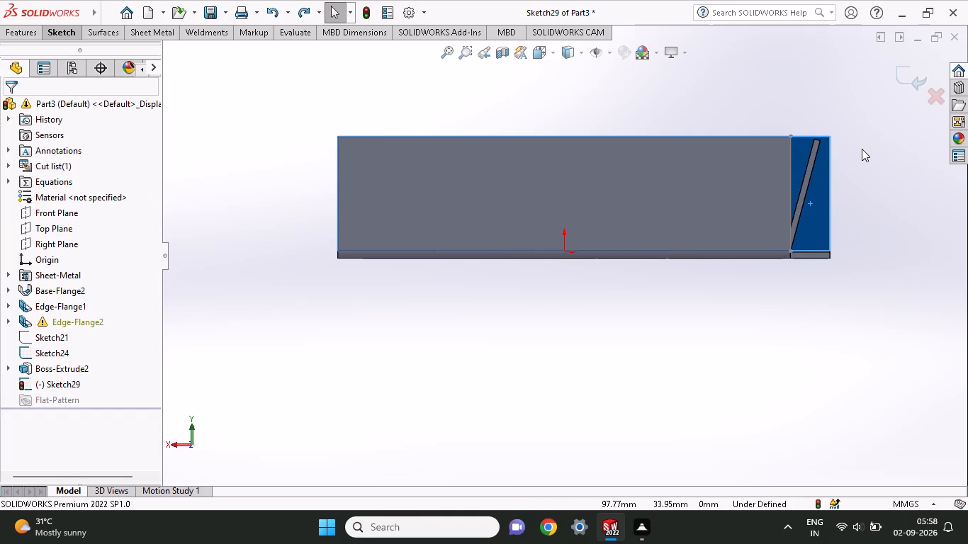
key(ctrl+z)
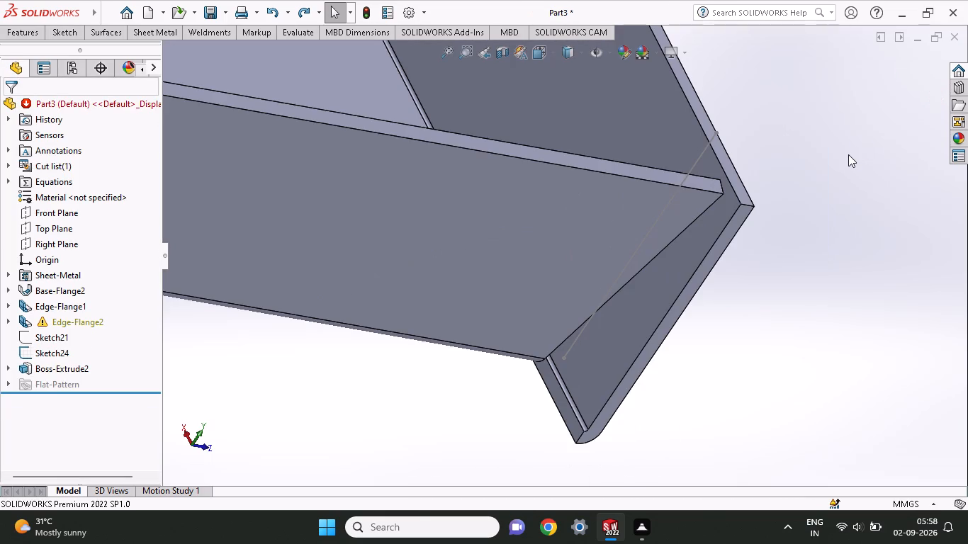
Undo the Boss-Extrude2 feature, going back to its open profile sketch, Sketch25.
key(ctrl+z)
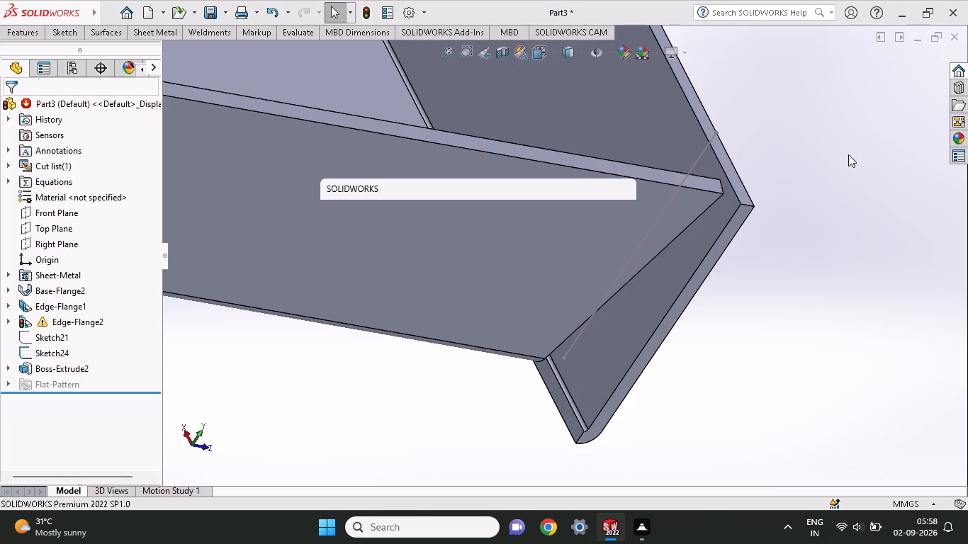
click(485, 266)
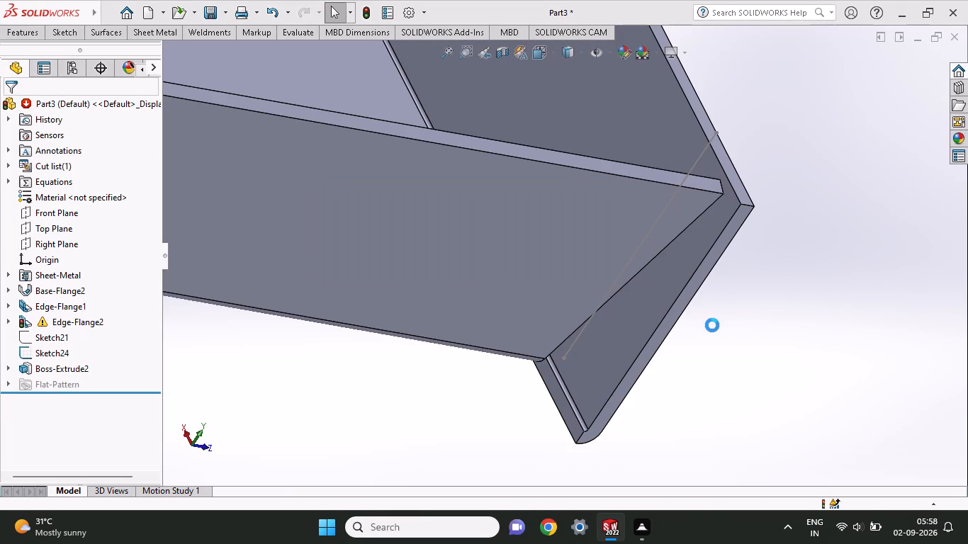
Examine the tilted end flange and its corners with both side flanges from several angles.
middle_drag(709, 321, 712, 325)
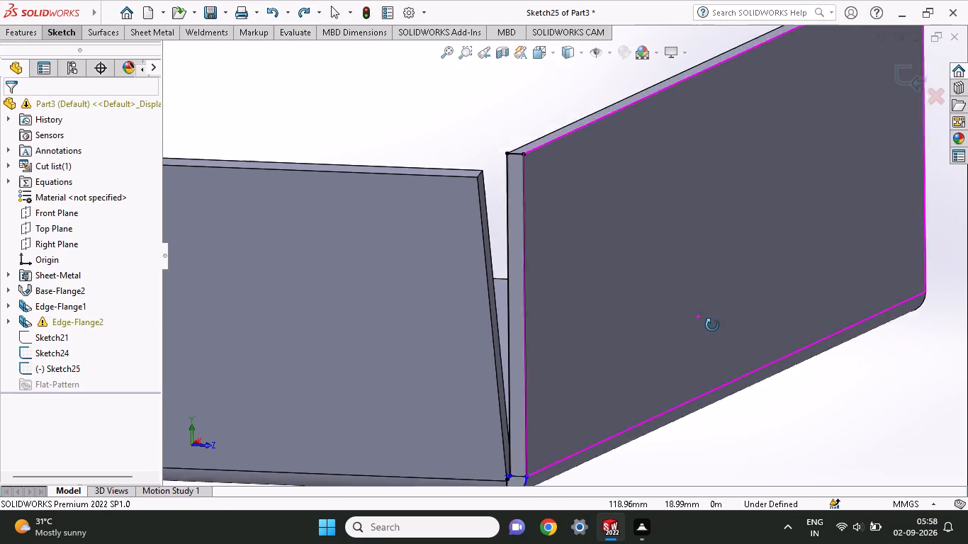
middle_drag(712, 325, 760, 365)
middle_drag(901, 394, 881, 380)
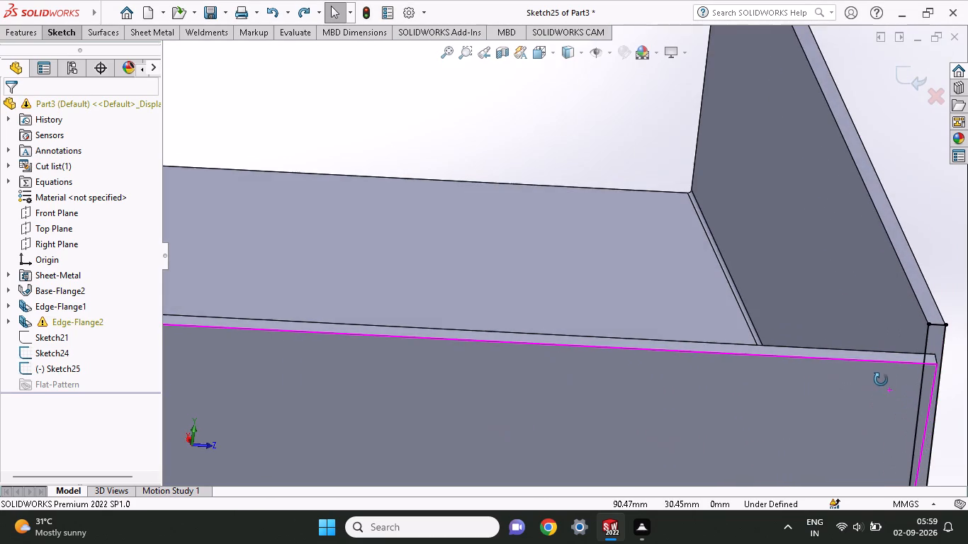
middle_drag(881, 380, 805, 392)
ctrl+scroll(808, 377, up, 2)
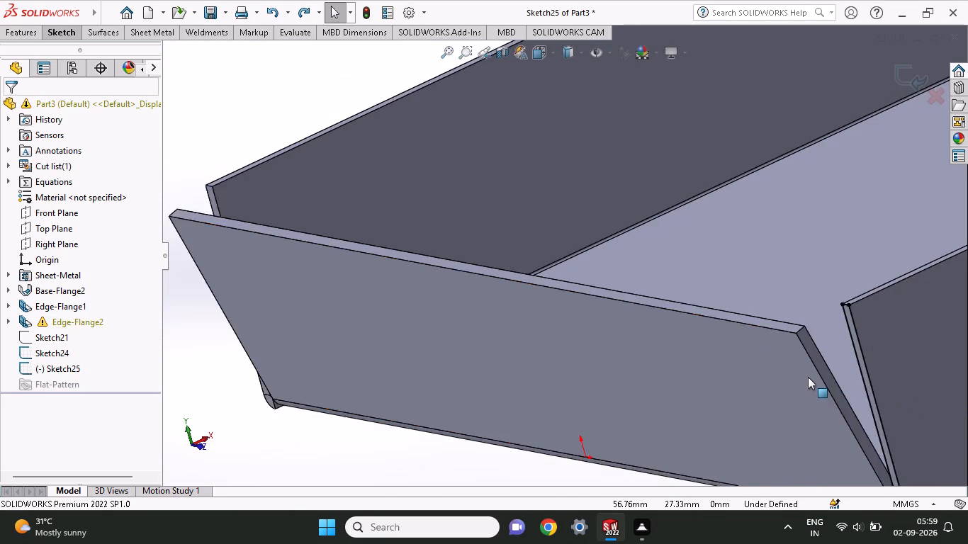
ctrl+scroll(808, 377, up, 1)
middle_drag(814, 334, 831, 313)
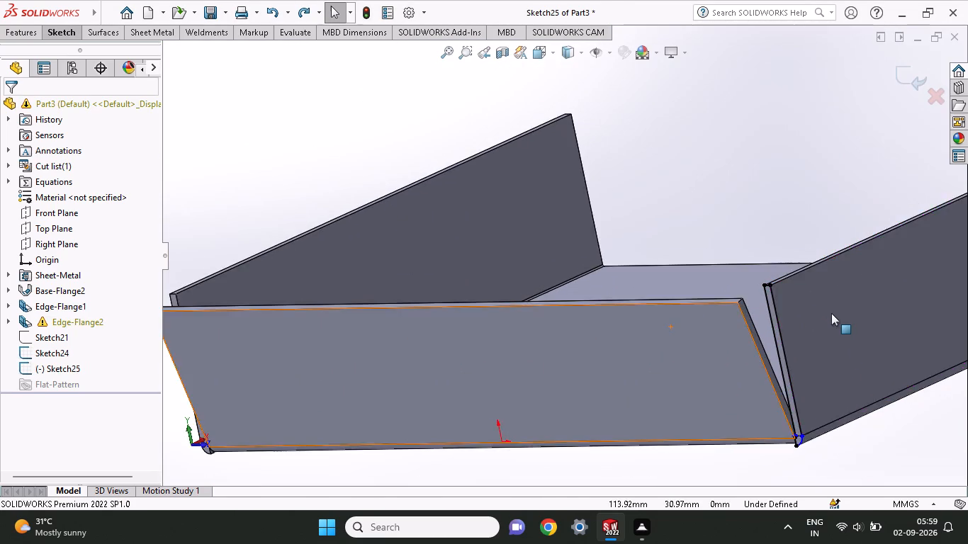
ctrl+scroll(829, 308, down, 3)
ctrl+scroll(829, 308, up, 1)
ctrl+scroll(829, 308, down, 1)
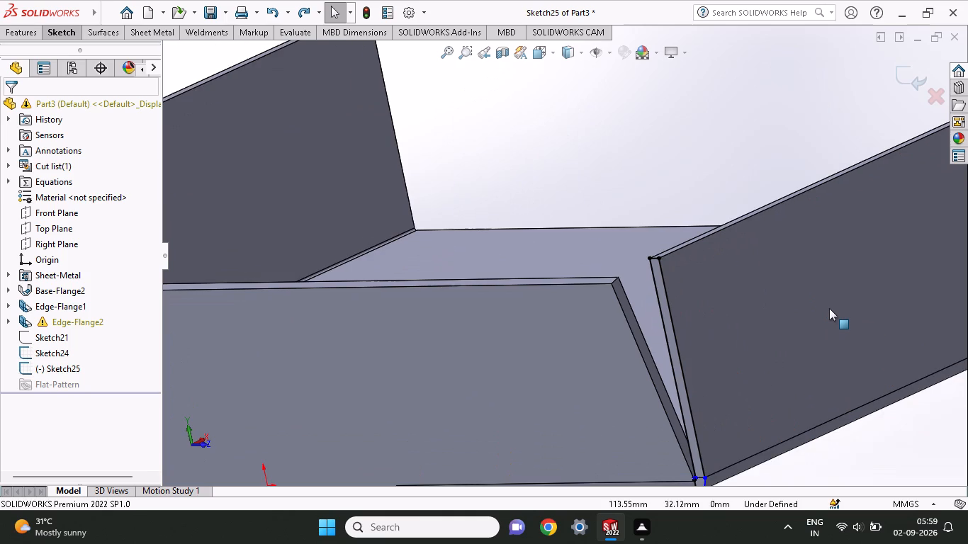
scroll(829, 308, down, 3)
ctrl+scroll(829, 308, up, 4)
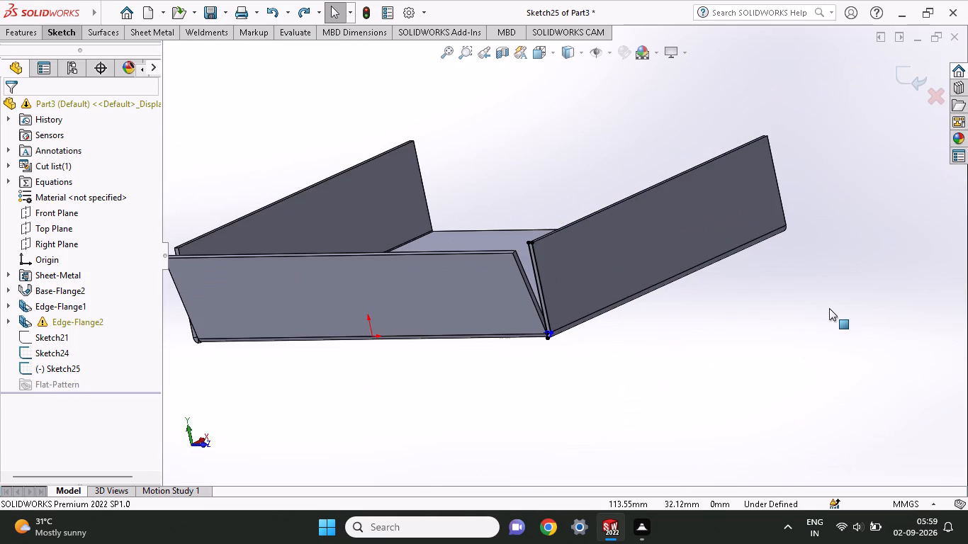
middle_drag(626, 237, 616, 258)
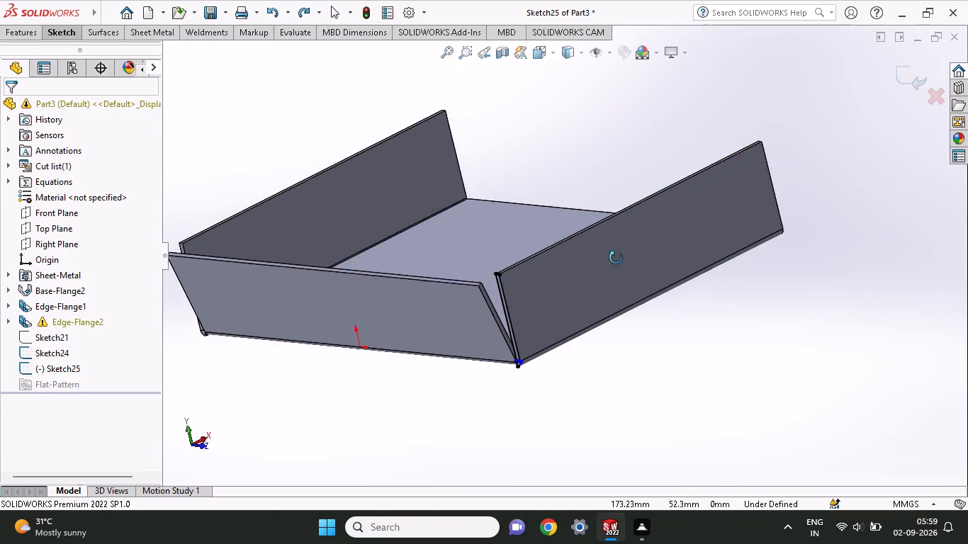
middle_drag(616, 258, 678, 266)
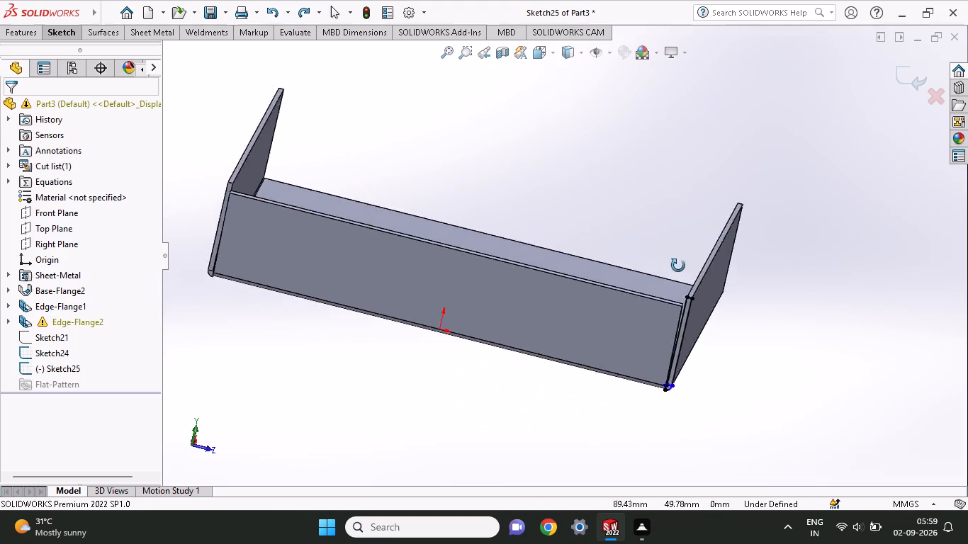
middle_drag(678, 266, 630, 218)
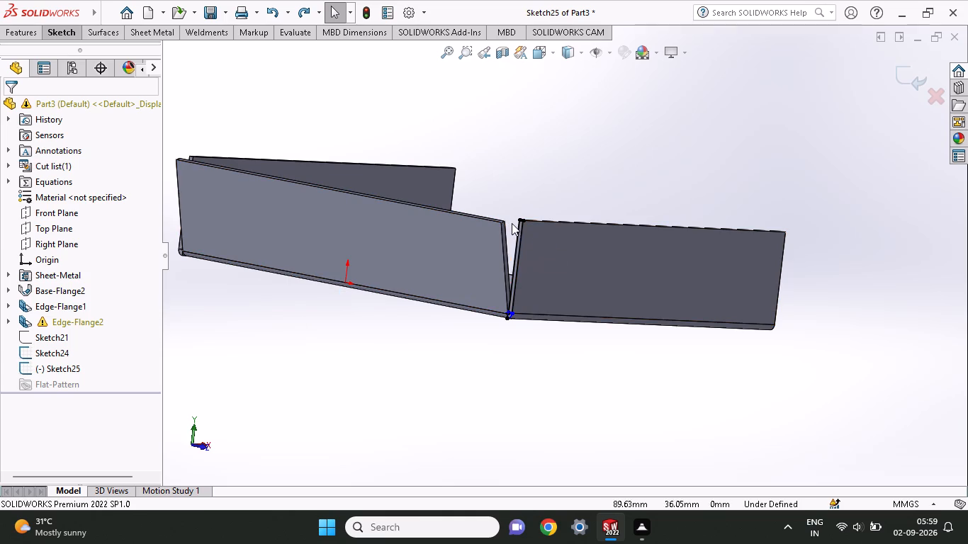
Examine the front flange, its open corner with the side flange and its upper edge from several angles.
middle_drag(497, 266, 490, 267)
click(507, 267)
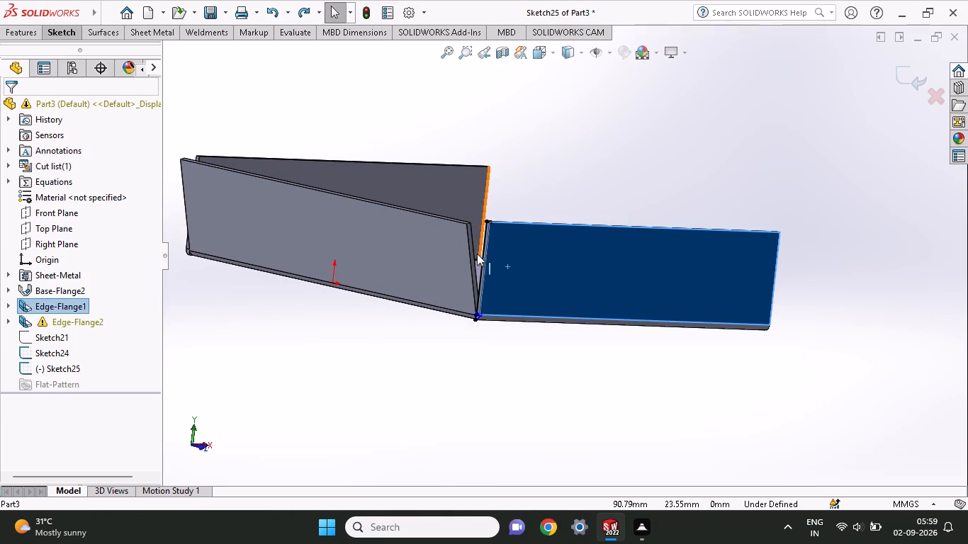
middle_drag(556, 178, 549, 193)
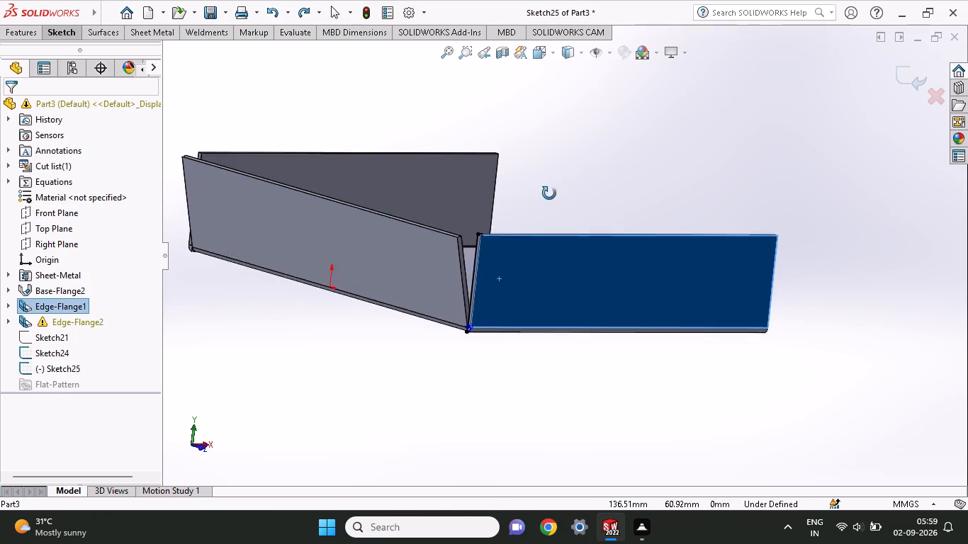
middle_drag(549, 193, 542, 218)
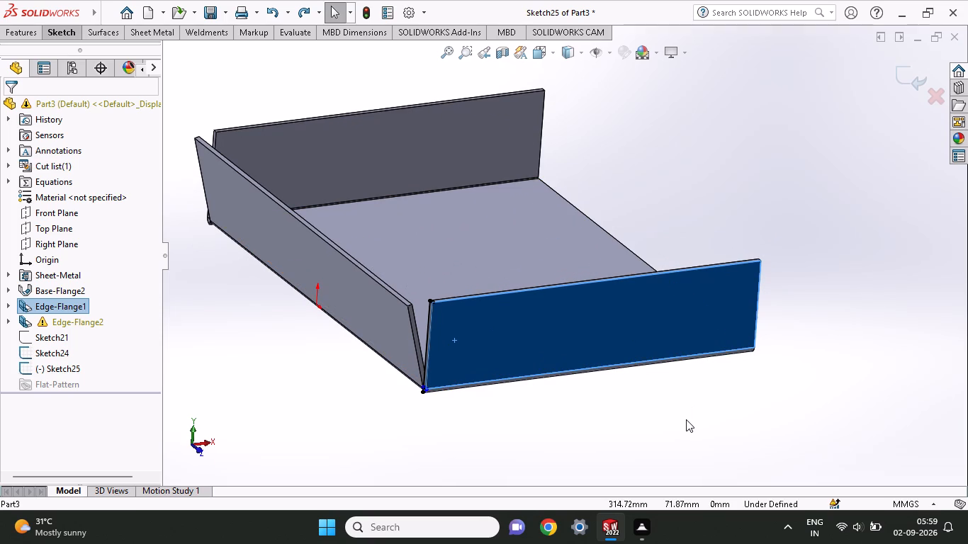
click(562, 242)
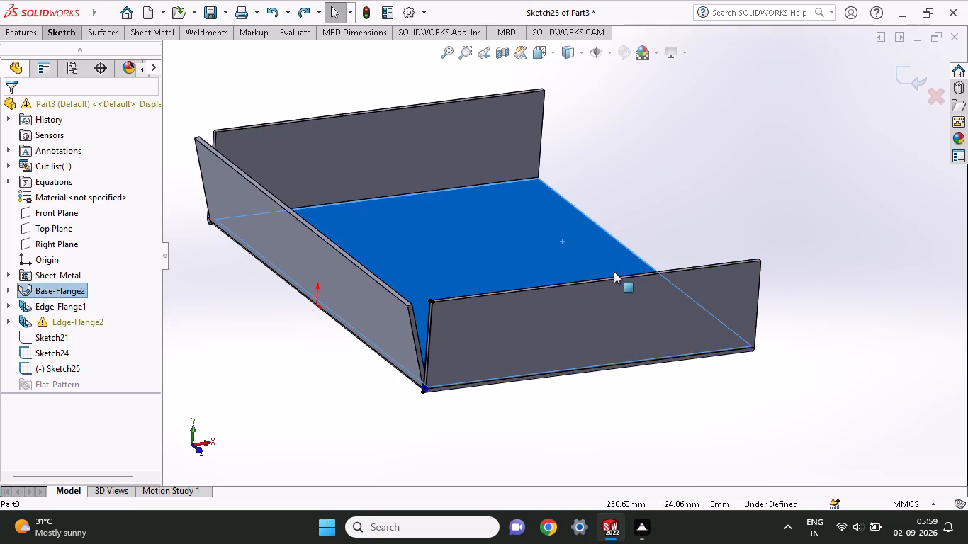
click(607, 279)
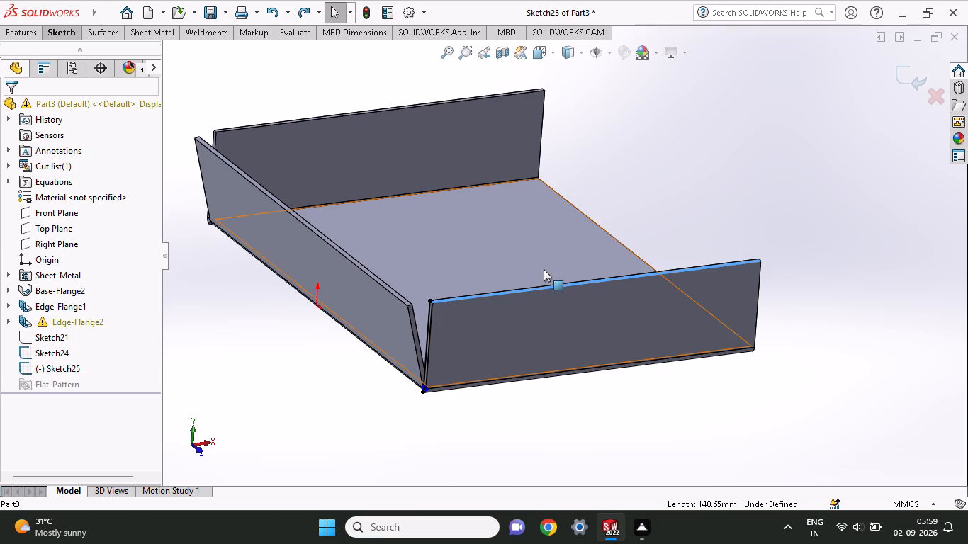
ctrl+scroll(524, 269, up, 1)
ctrl+scroll(528, 265, down, 5)
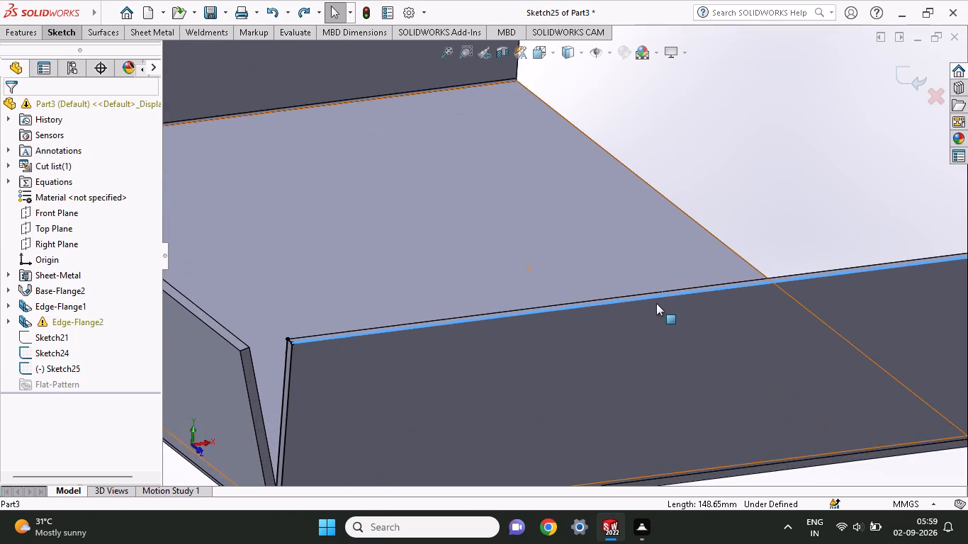
ctrl+scroll(653, 278, down, 1)
key(Escape)
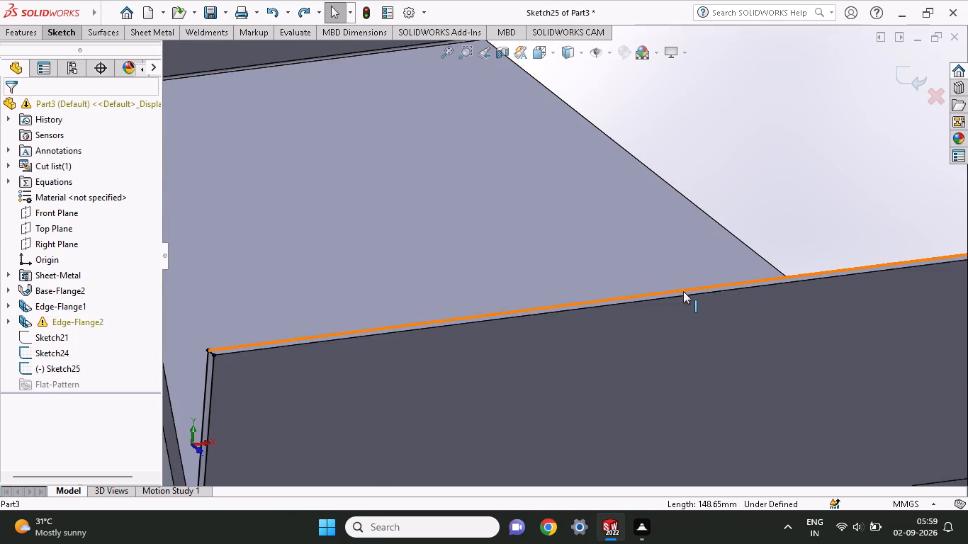
middle_drag(712, 238, 704, 255)
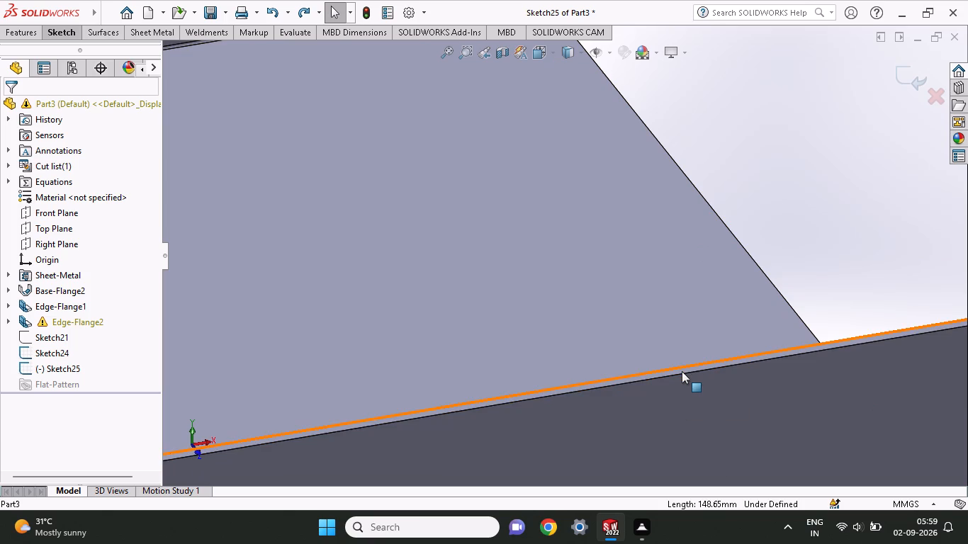
Exit the open Sketch25 without adding geometry and dismiss the rebuild message.
click(682, 371)
right_click(665, 296)
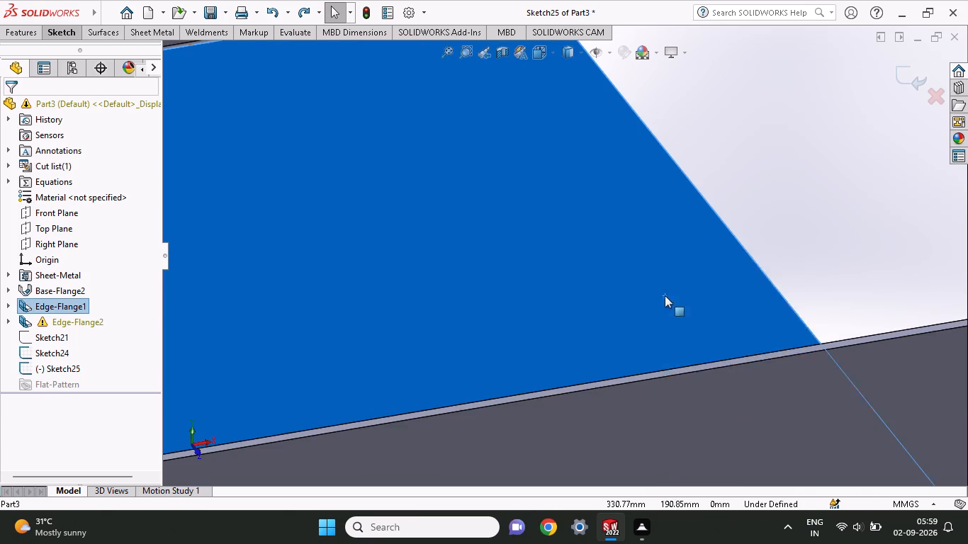
click(825, 273)
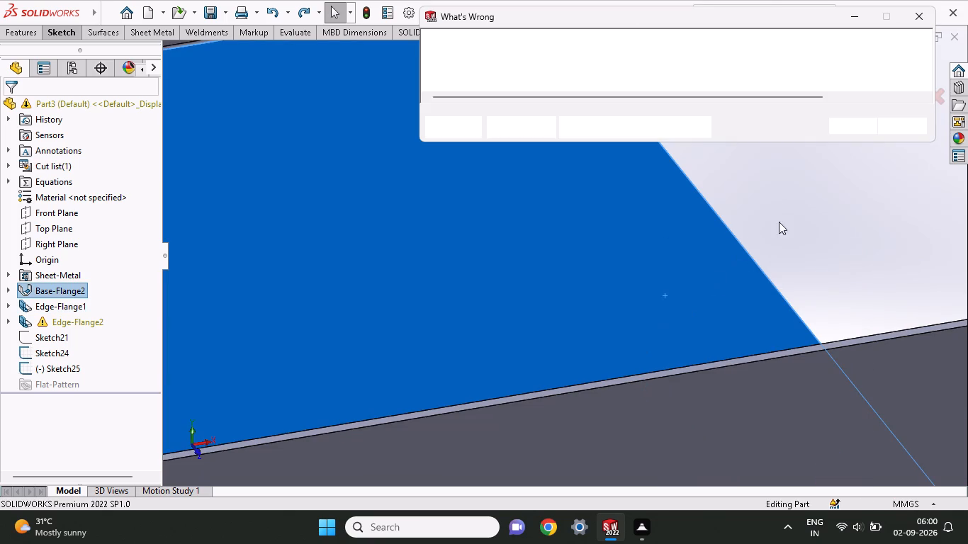
click(855, 122)
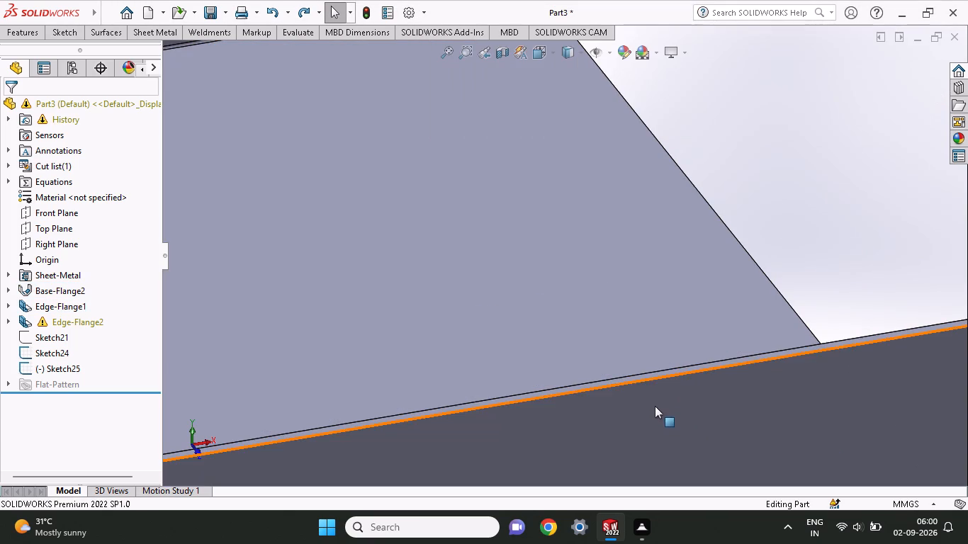
On the front flange's narrow upper face, start a sketch and draw a line about 61 mm long along the edge.
click(650, 376)
click(713, 339)
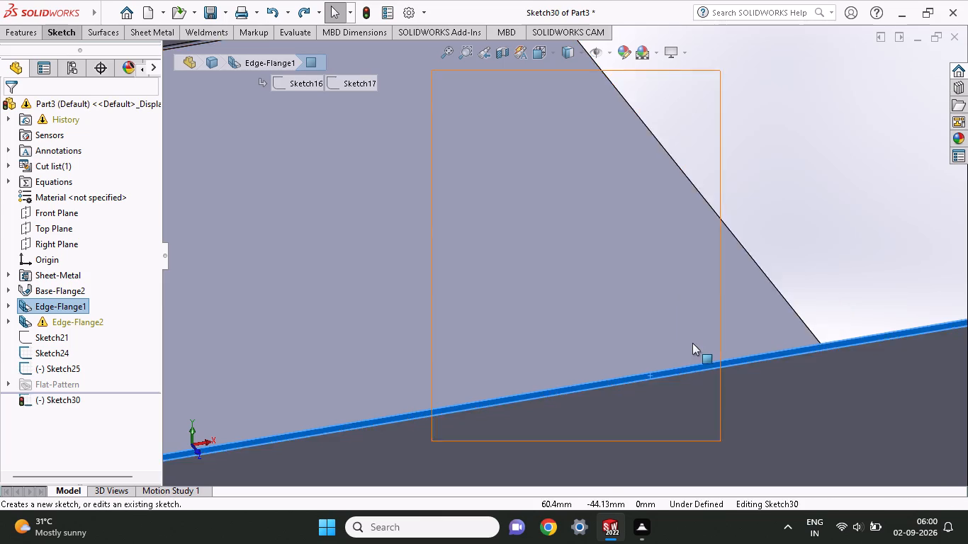
middle_drag(597, 414, 594, 334)
click(72, 29)
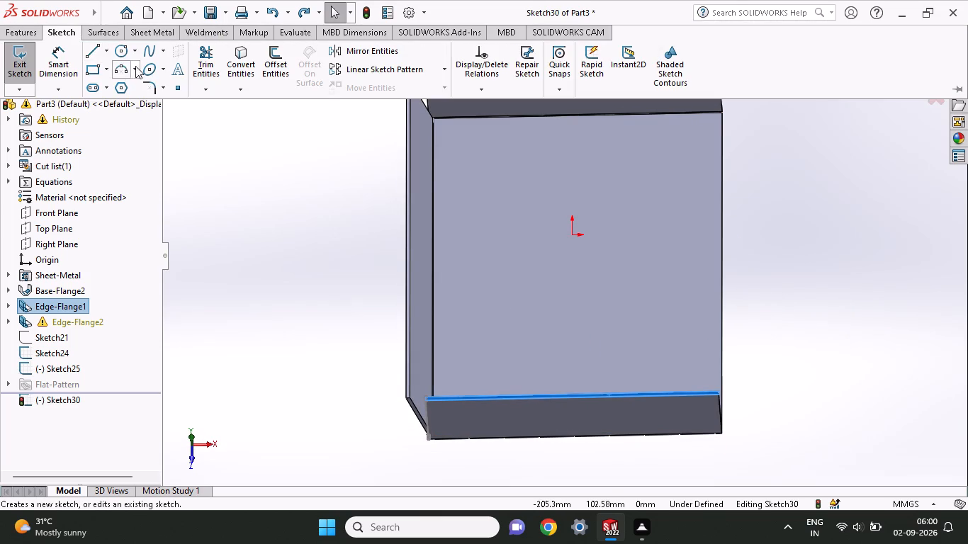
click(96, 49)
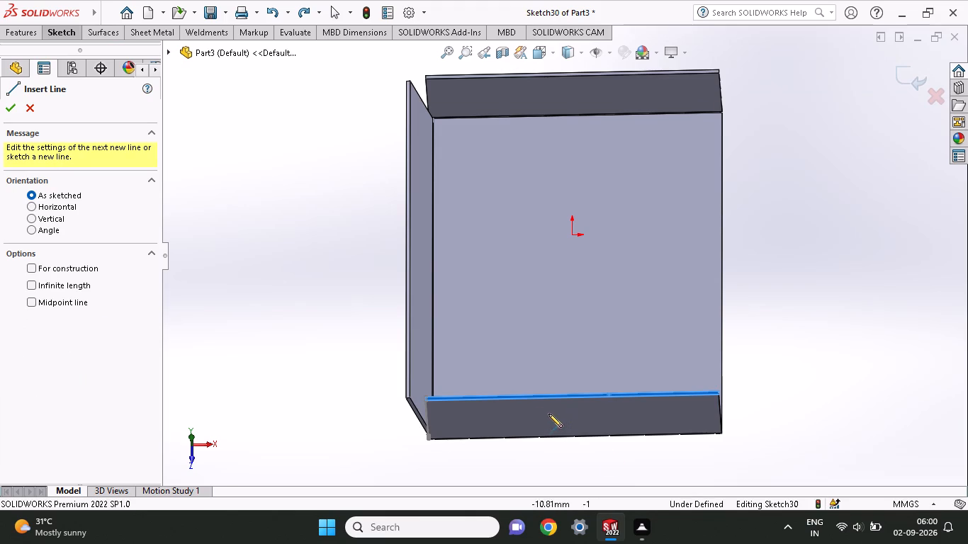
click(512, 400)
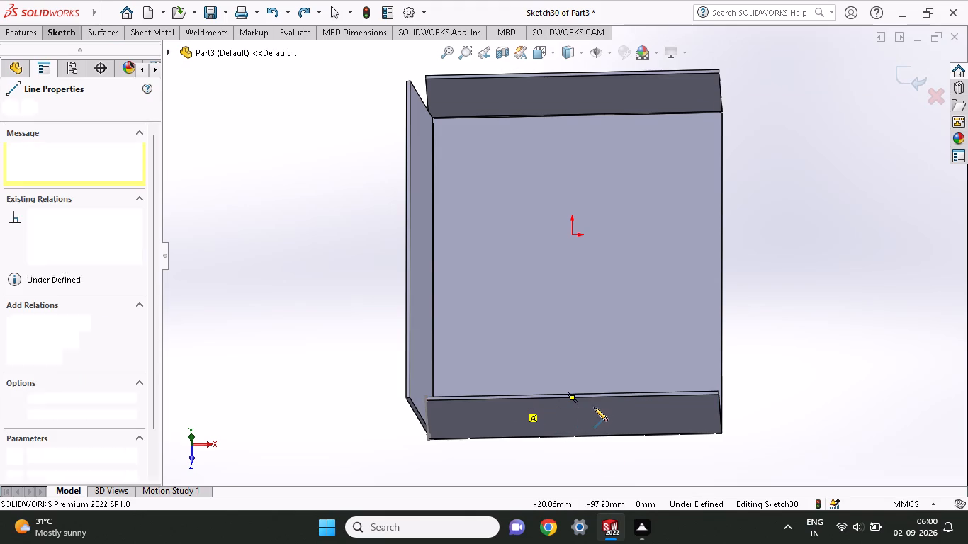
click(633, 397)
Create a Base Flange/Tab from the line, extending it 20 mm blind from the front flange's upper edge, and dismiss the rebuild message.
middle_drag(665, 383, 693, 361)
click(167, 30)
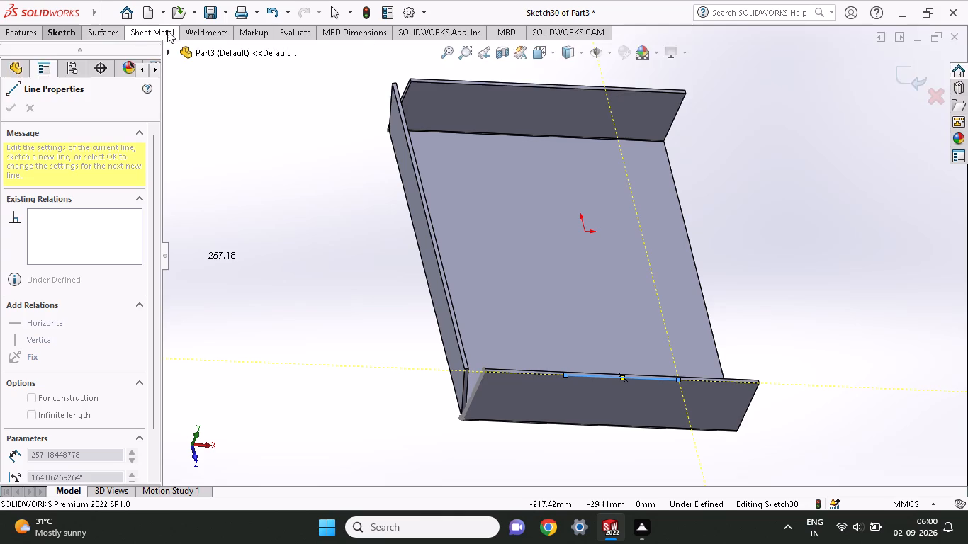
click(35, 66)
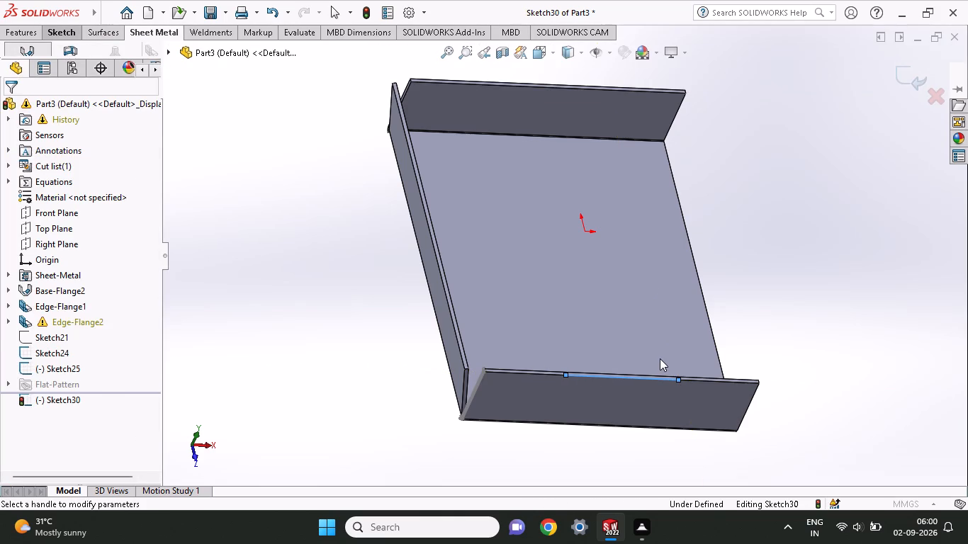
middle_drag(659, 358, 659, 322)
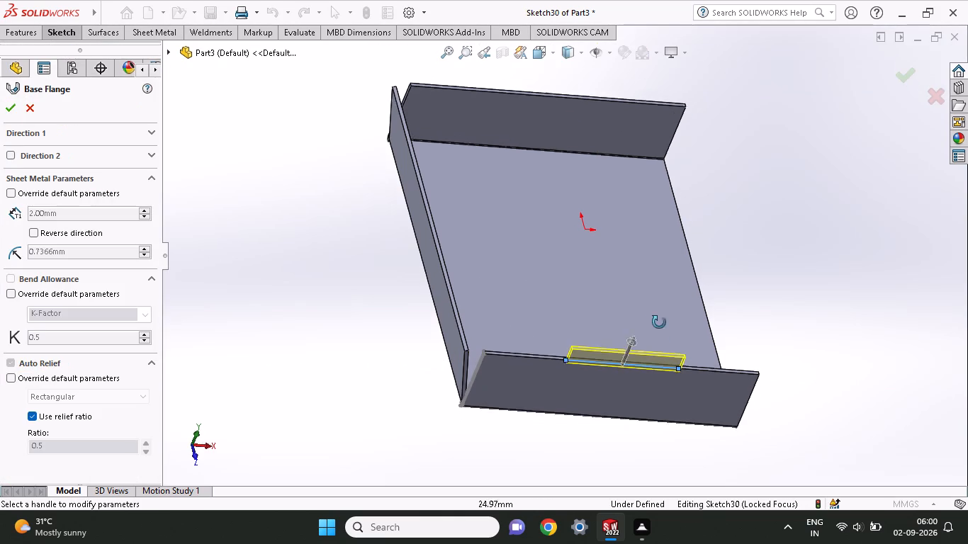
middle_drag(659, 322, 663, 296)
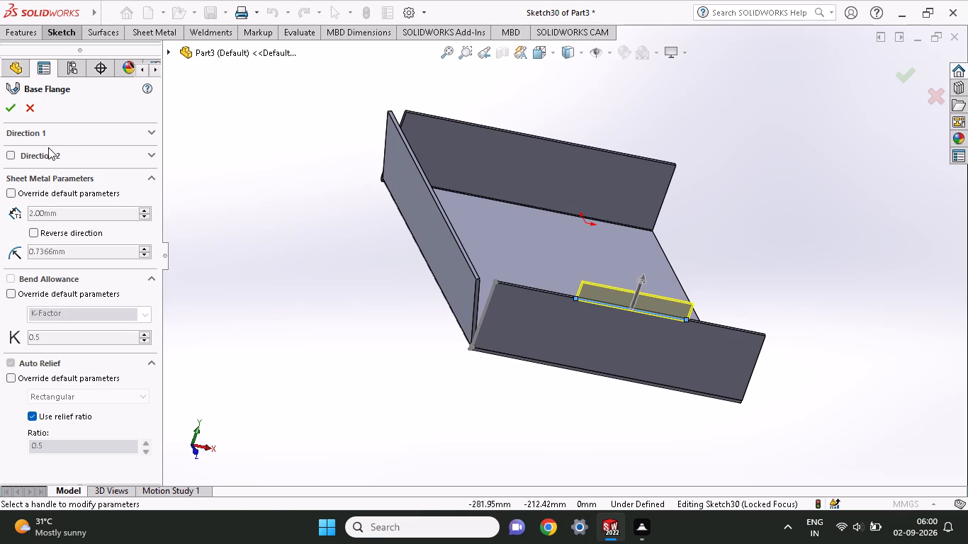
click(59, 130)
drag(67, 170, 41, 171)
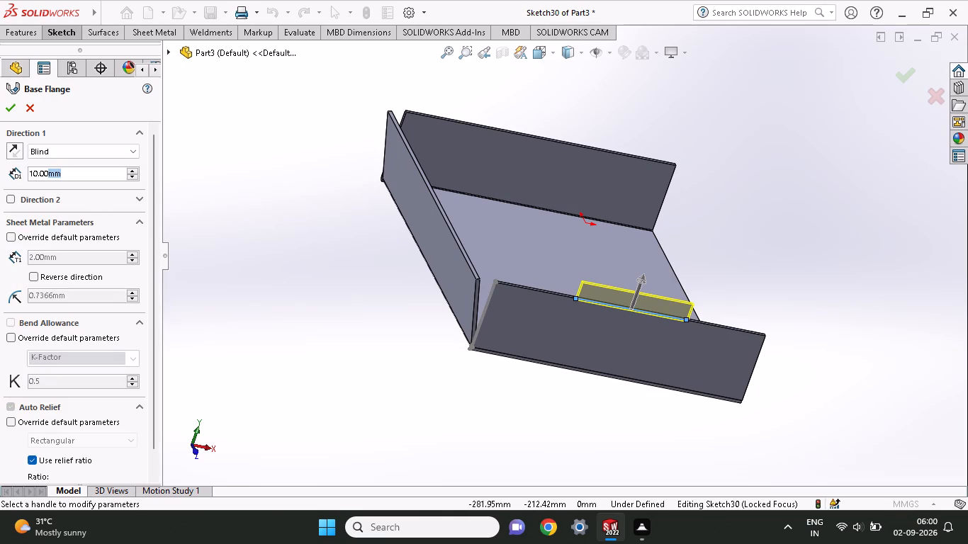
drag(41, 171, 0, 178)
key(2)
key(0)
key(Return)
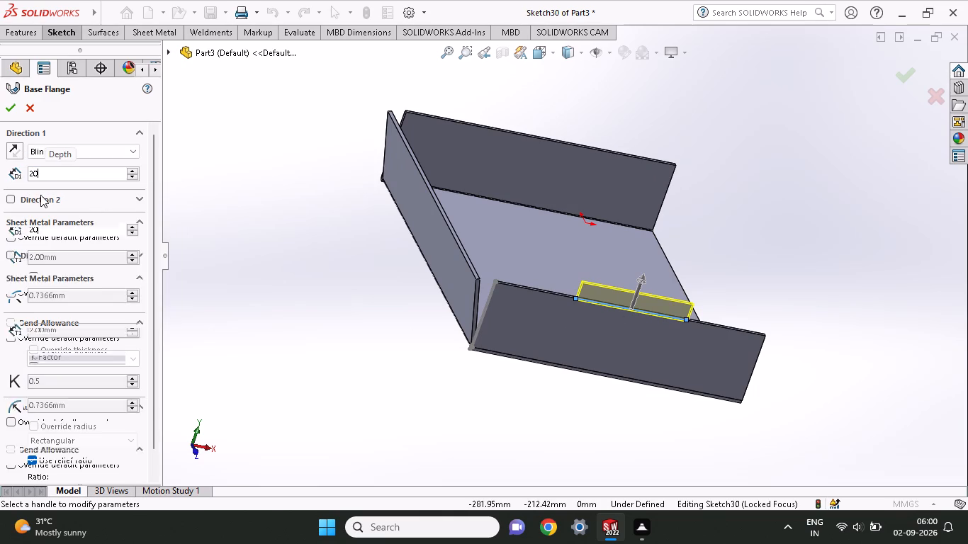
click(14, 106)
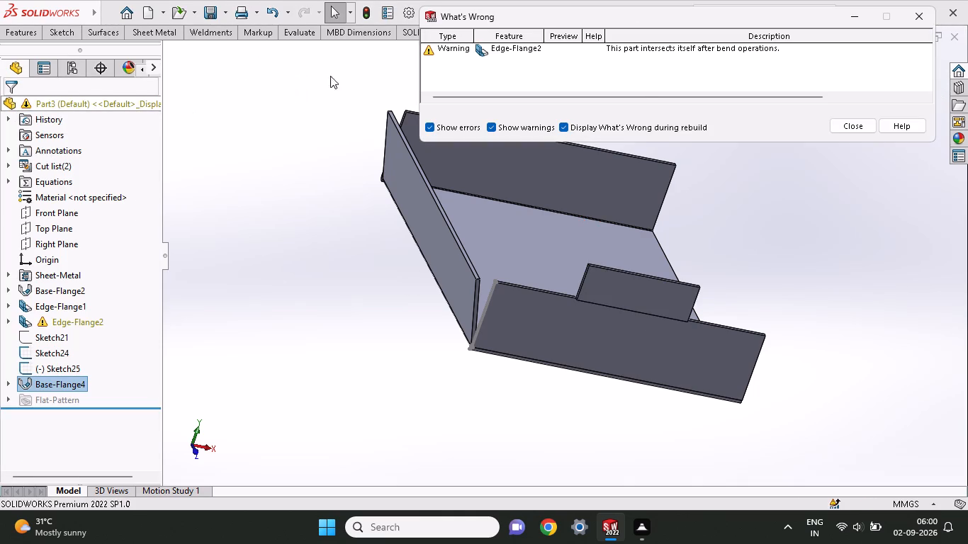
click(848, 123)
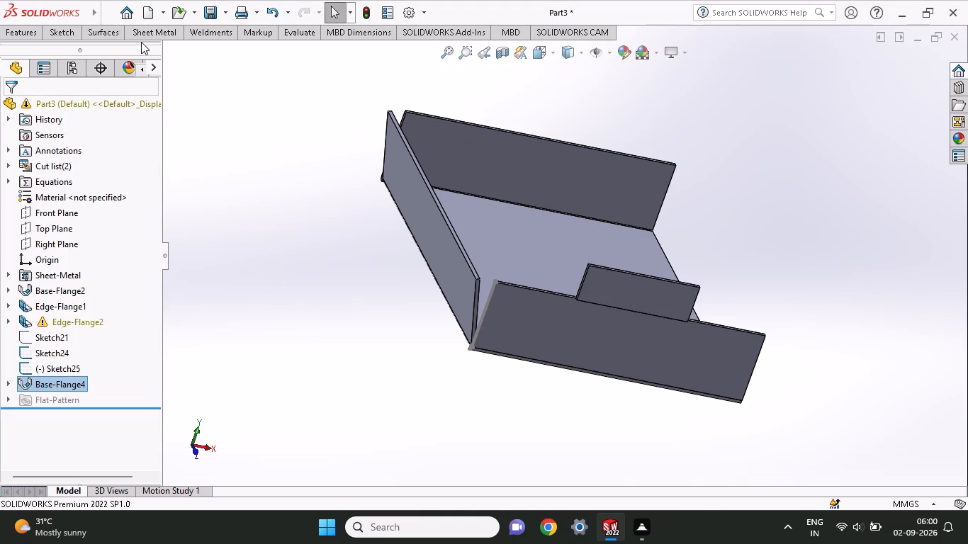
Place an Edge Flange on the new tab's upper edge, folding over the front flange, with a 40 mm length.
click(141, 42)
click(145, 34)
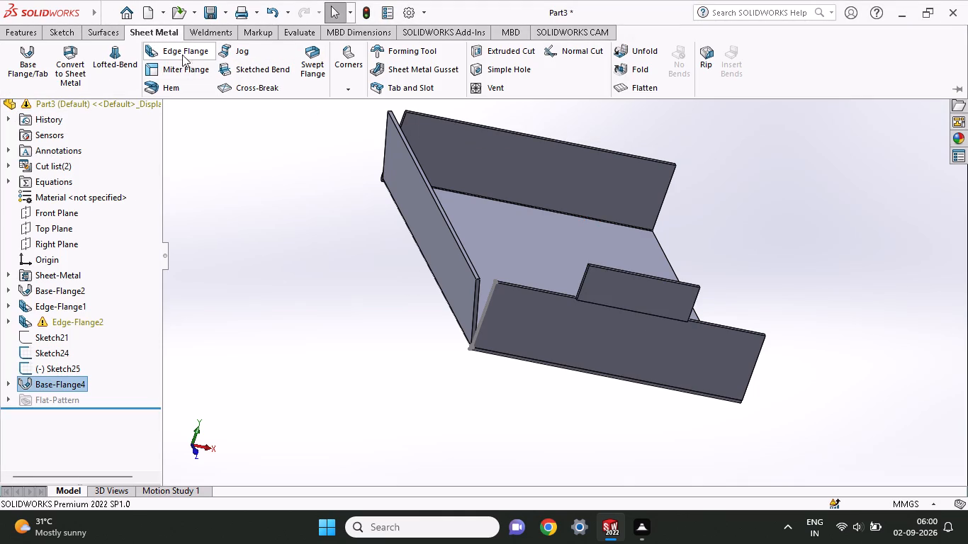
click(175, 55)
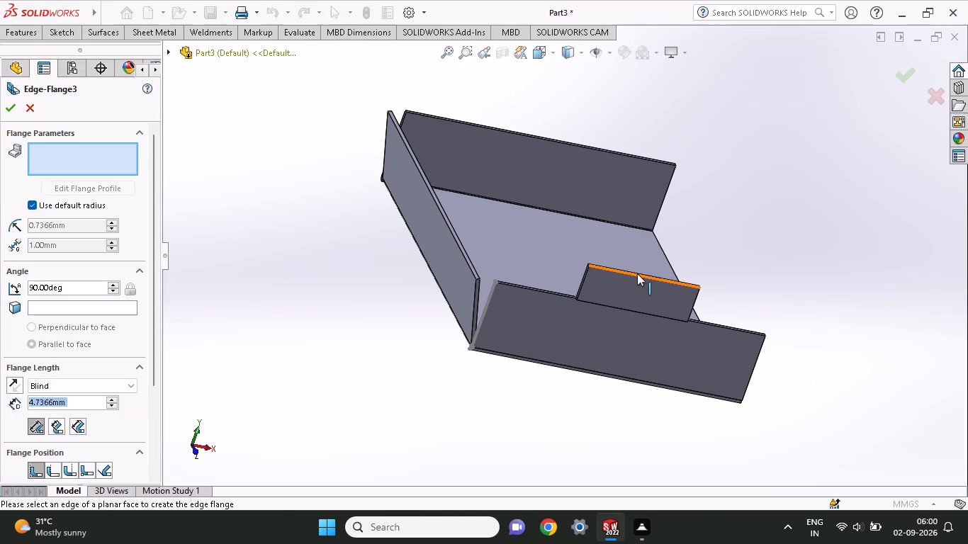
click(637, 273)
click(653, 279)
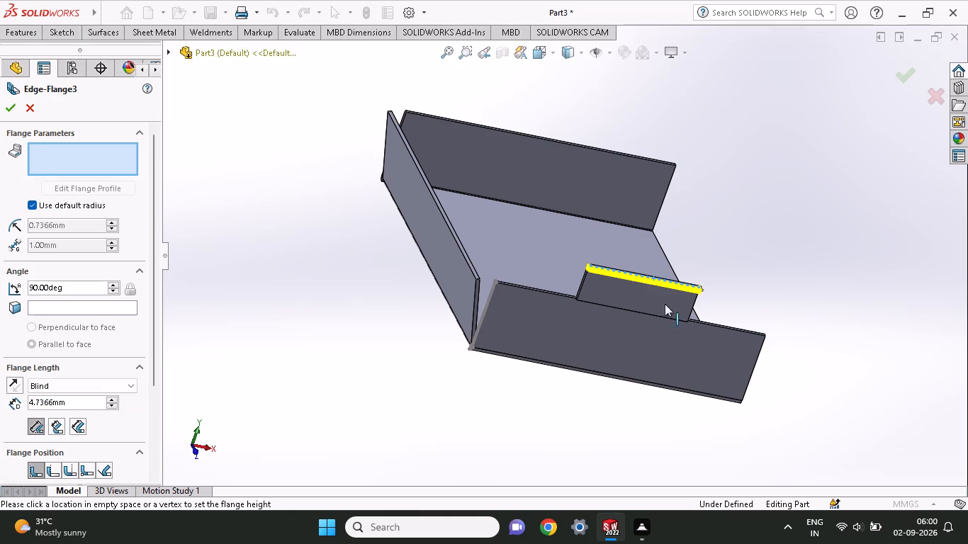
click(672, 313)
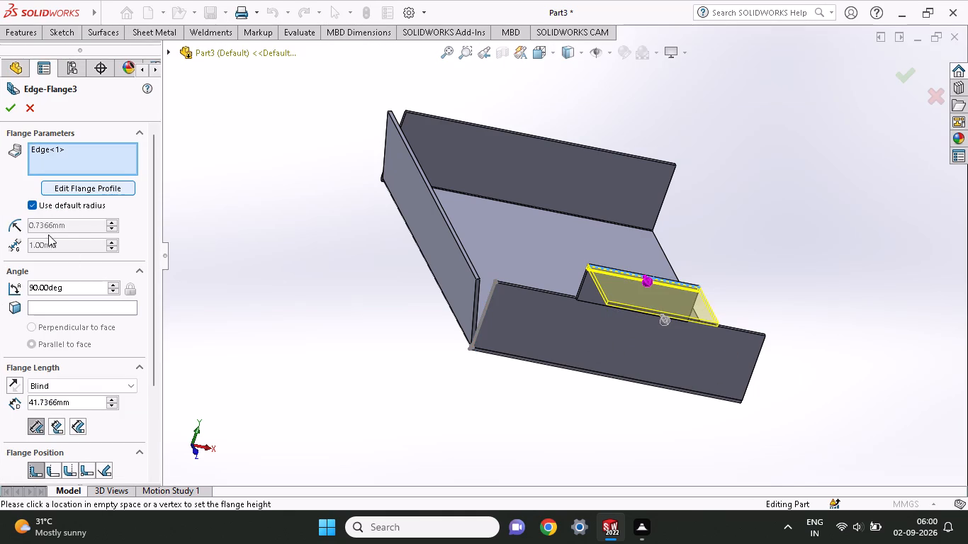
drag(67, 404, 0, 411)
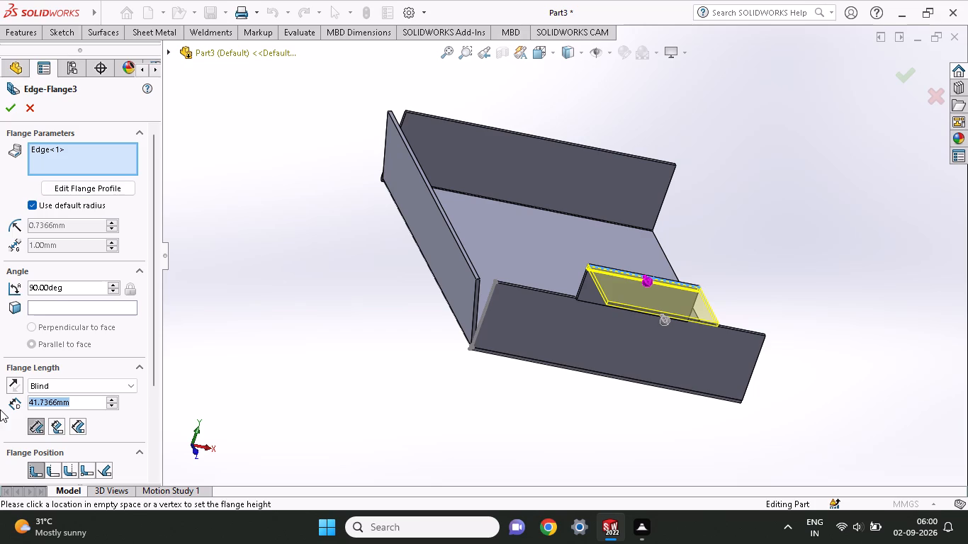
key(2)
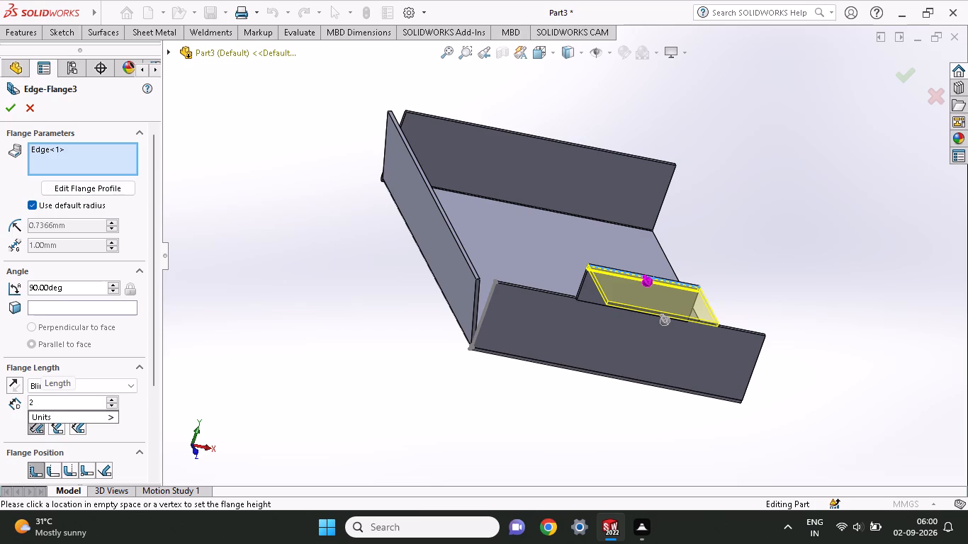
drag(50, 407, 0, 412)
drag(40, 403, 28, 403)
drag(28, 403, 0, 409)
text(40)
key(Return)
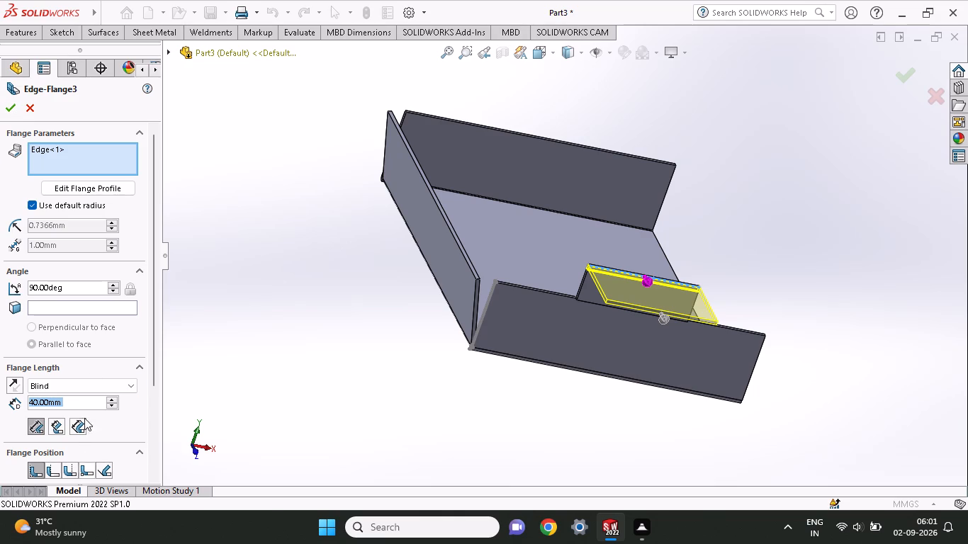
Override the default bend radius with 0.4 mm, create the edge flange and dismiss the rebuild message.
click(40, 204)
drag(63, 225, 0, 229)
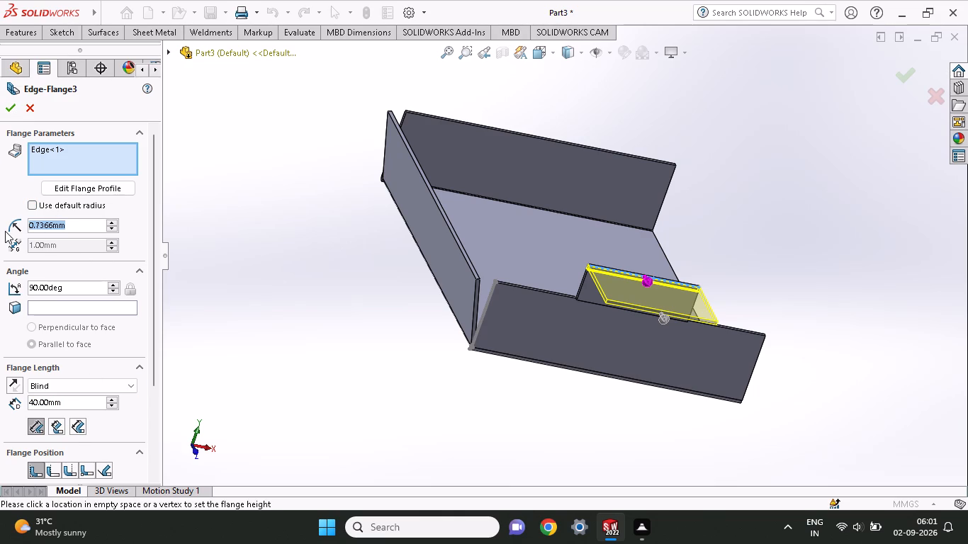
text(0.4)
key(Return)
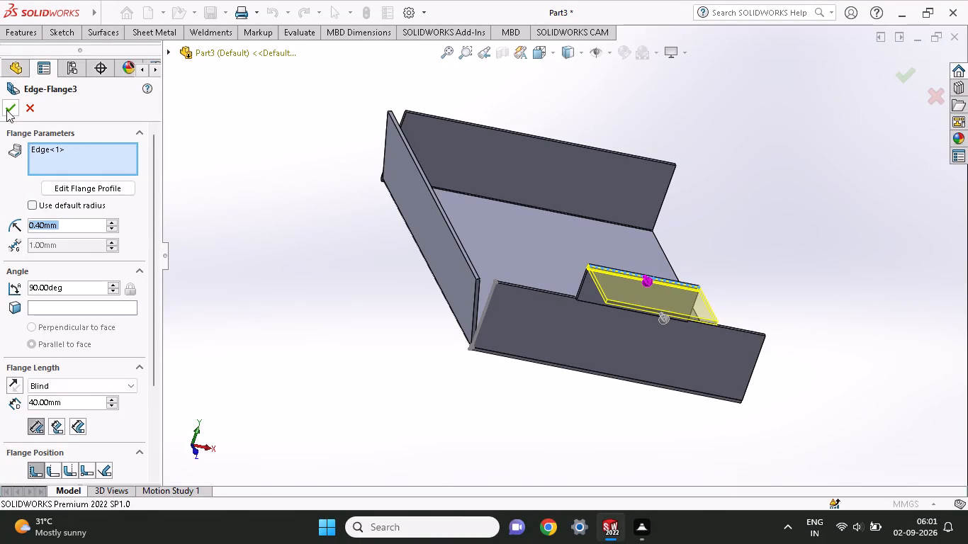
click(6, 110)
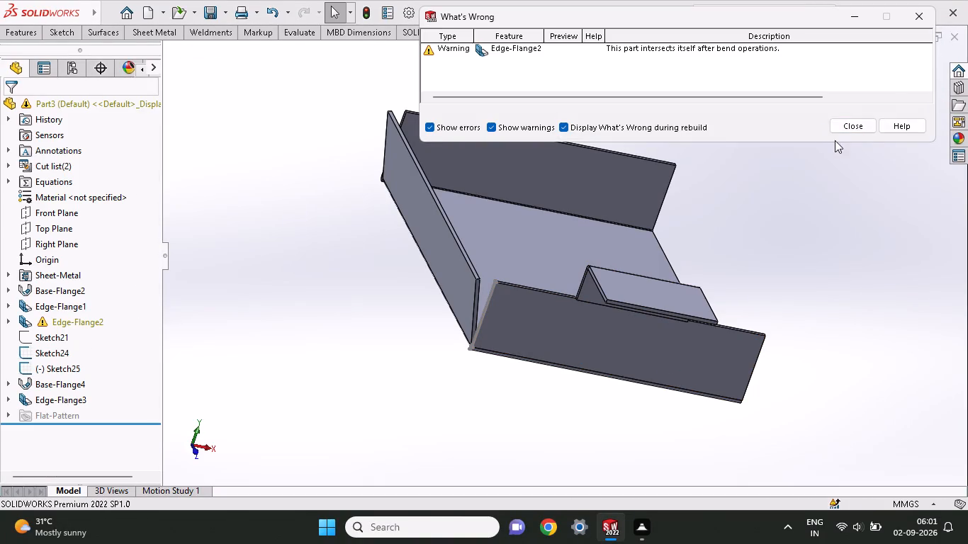
click(857, 125)
middle_drag(840, 250, 798, 259)
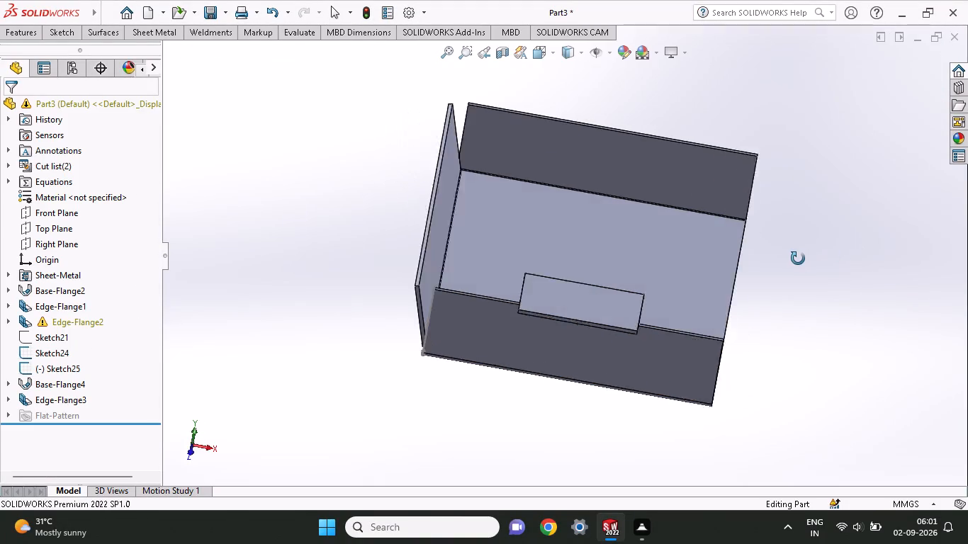
Examine the sheet-metal part from several angles, checking the edge flanges, the open corner and the folded tab on the front flange.
middle_drag(798, 259, 726, 343)
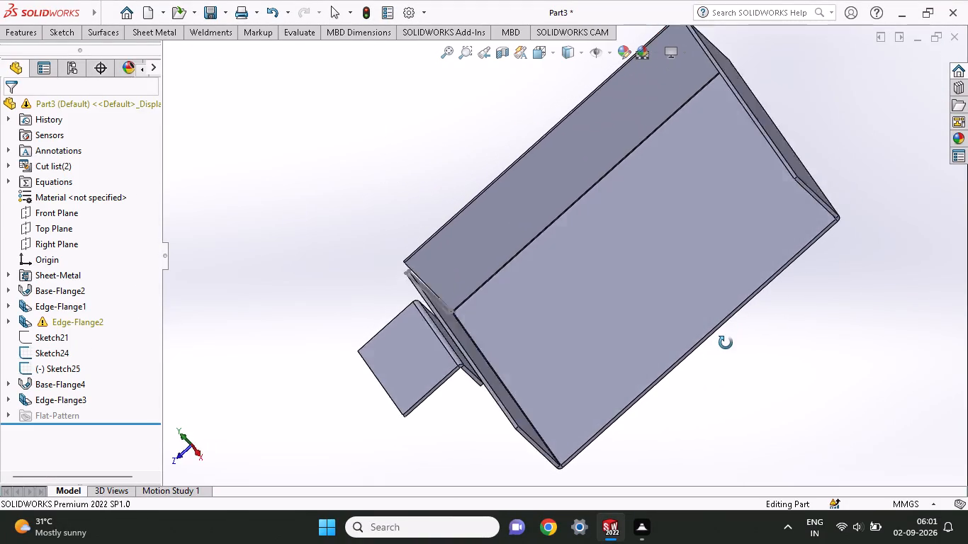
middle_drag(726, 343, 780, 304)
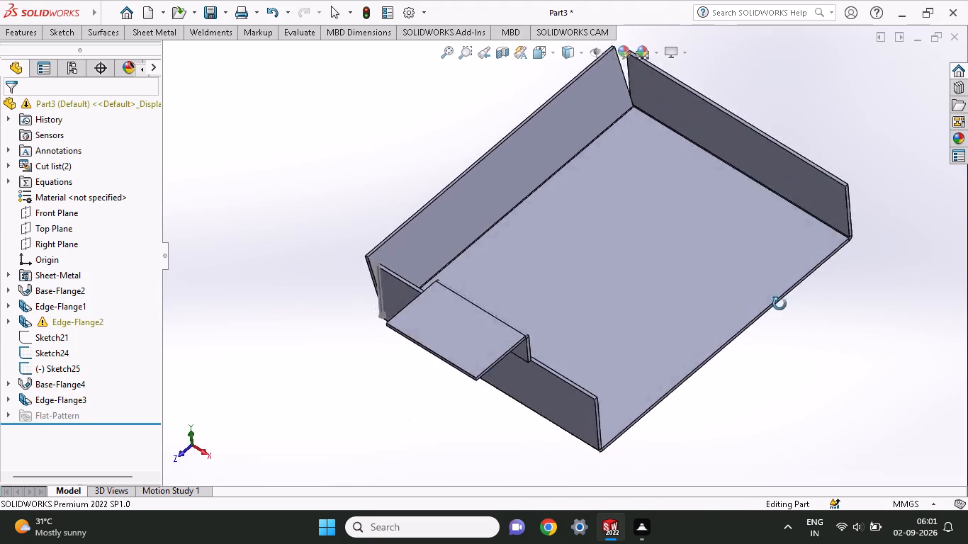
middle_drag(780, 304, 759, 263)
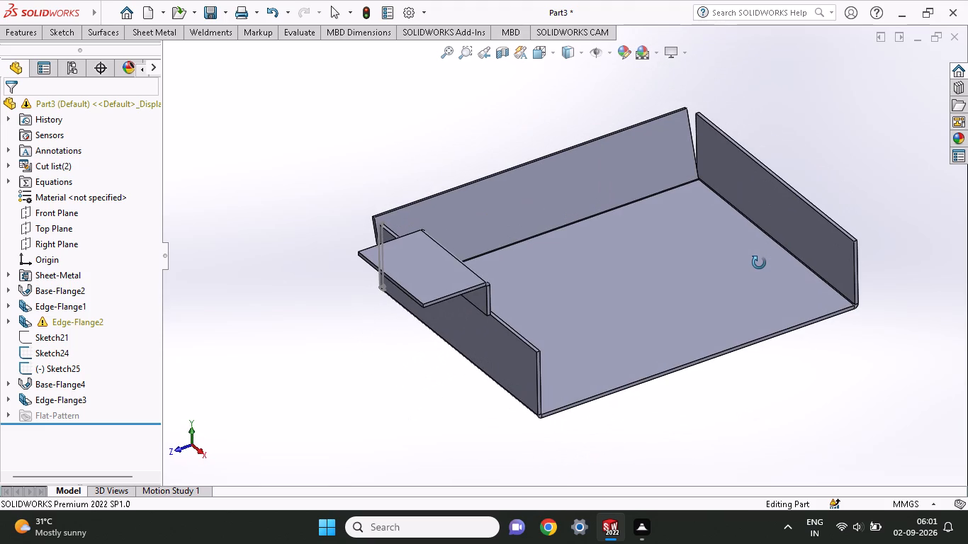
middle_drag(759, 263, 796, 285)
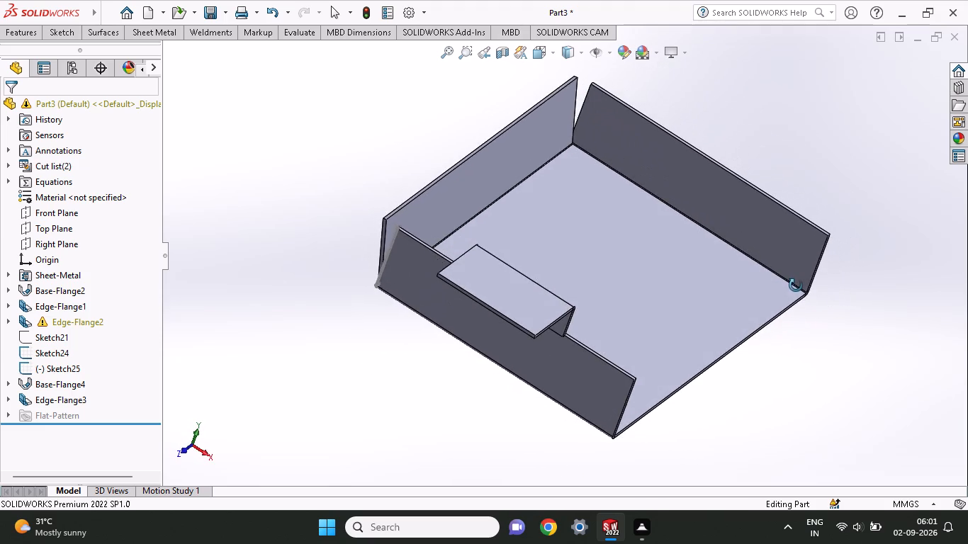
middle_drag(796, 285, 753, 263)
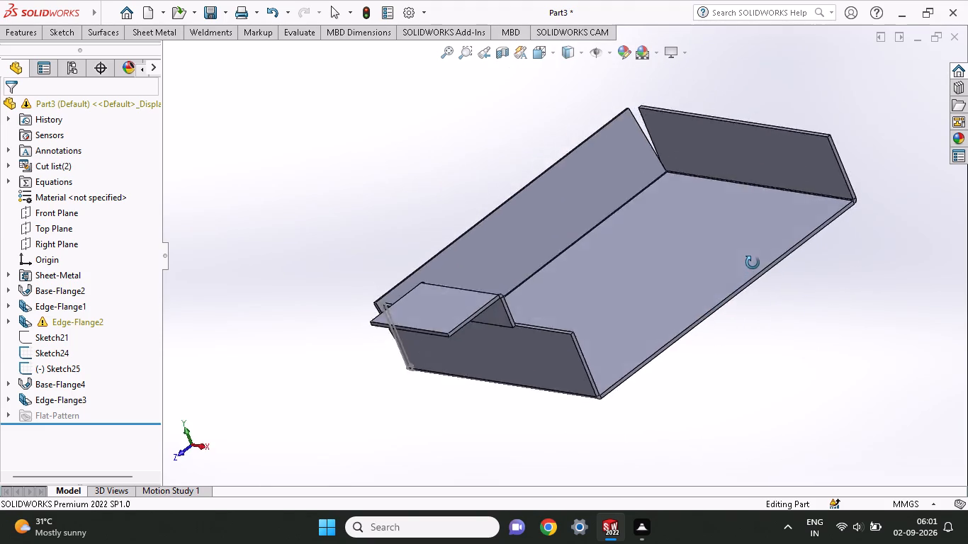
middle_drag(753, 263, 815, 251)
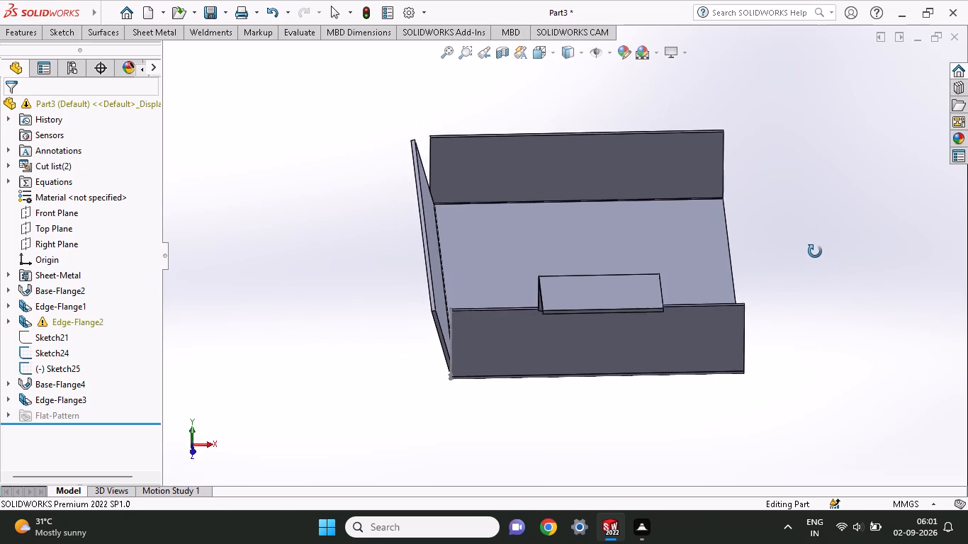
middle_drag(815, 251, 828, 240)
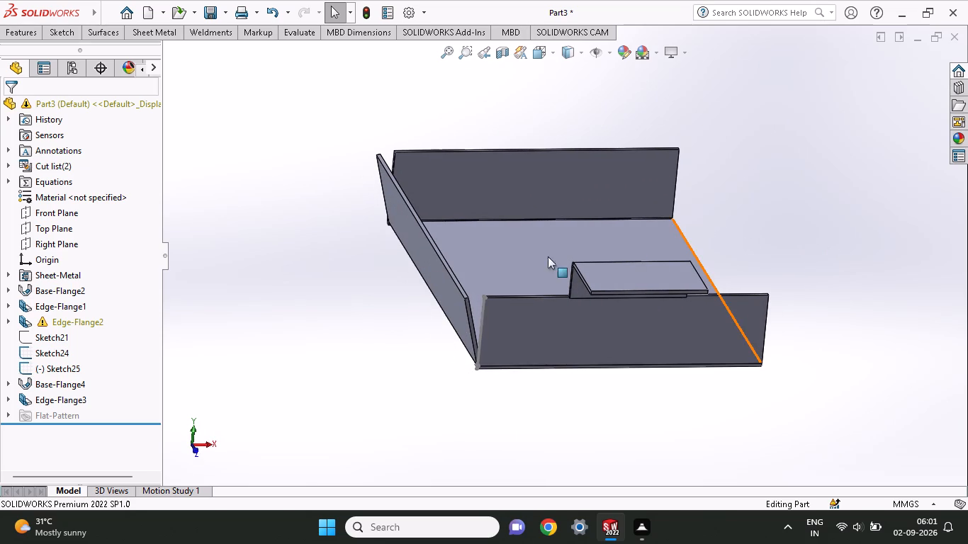
middle_drag(456, 254, 505, 302)
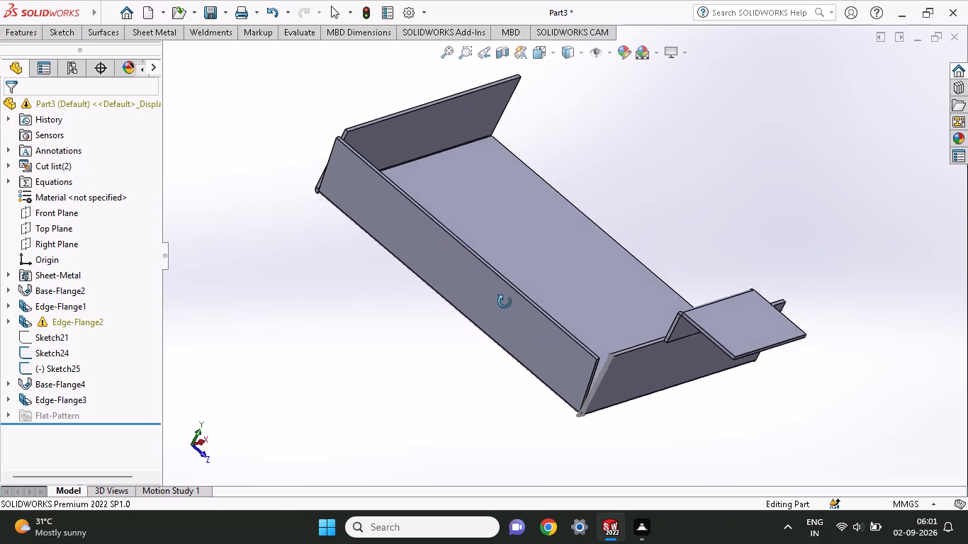
middle_drag(505, 302, 495, 268)
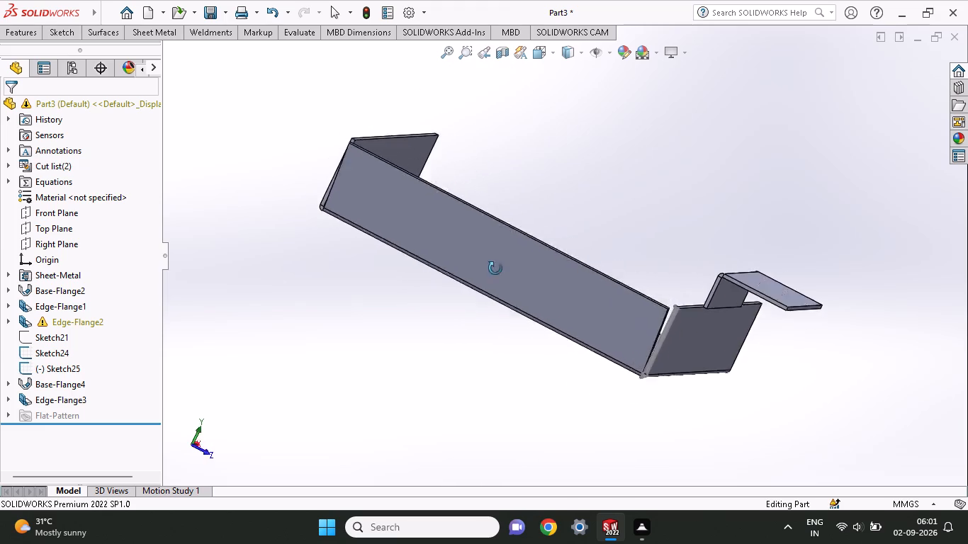
middle_drag(495, 268, 417, 271)
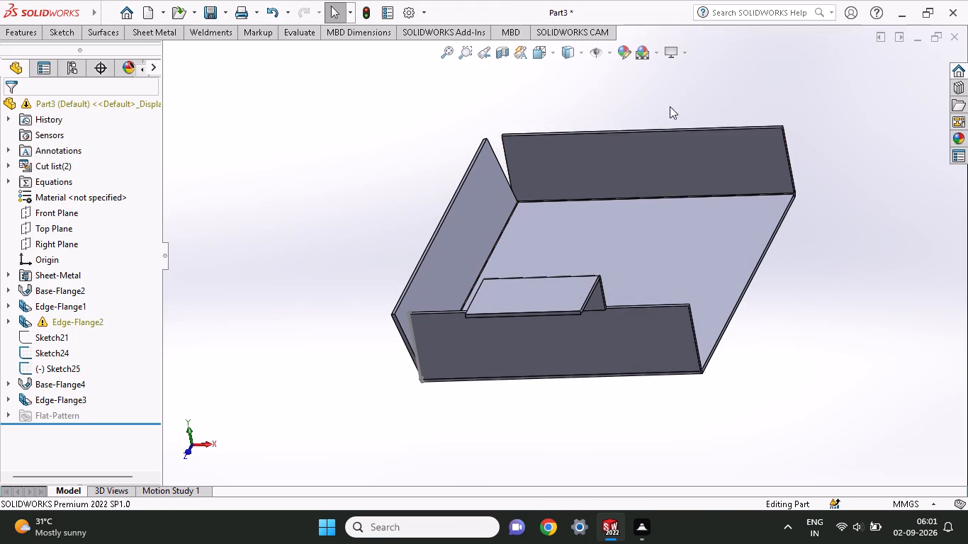
middle_drag(670, 106, 659, 191)
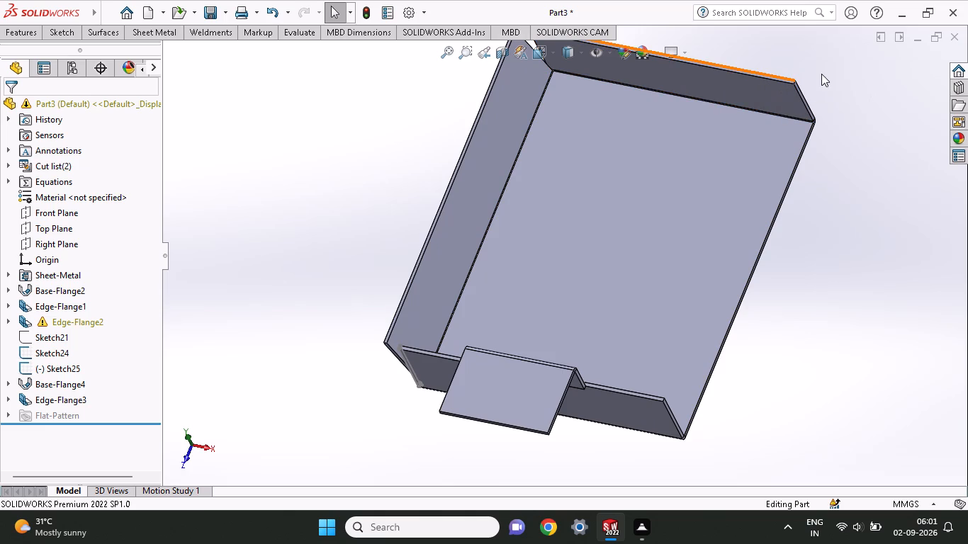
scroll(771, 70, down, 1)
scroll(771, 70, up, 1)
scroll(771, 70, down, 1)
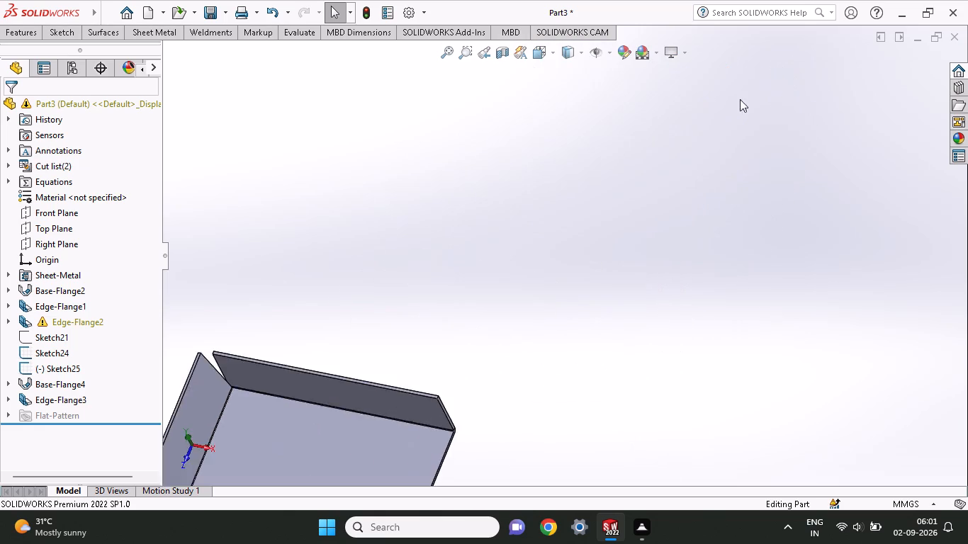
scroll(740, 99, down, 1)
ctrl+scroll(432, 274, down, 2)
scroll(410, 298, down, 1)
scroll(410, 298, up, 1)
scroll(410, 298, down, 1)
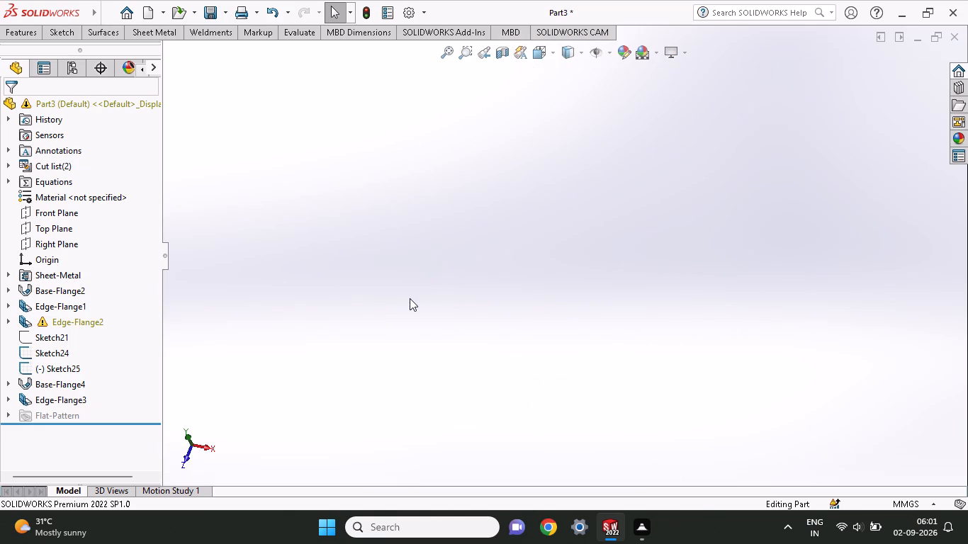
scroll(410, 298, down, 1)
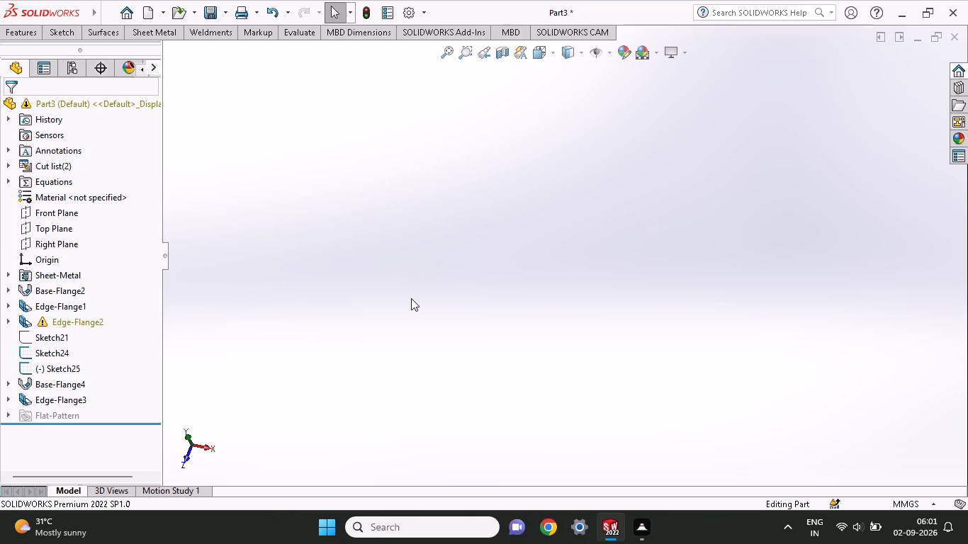
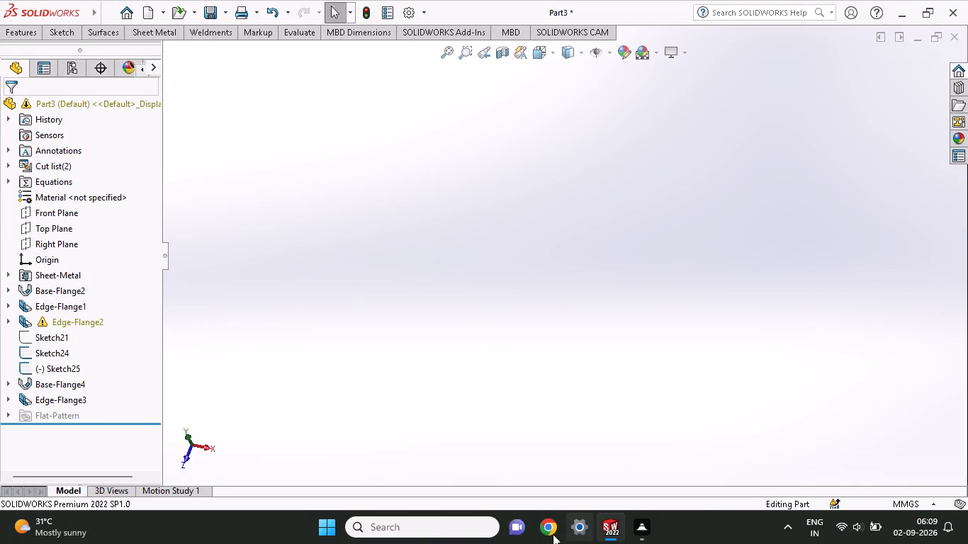
Switch to the Part1 document and start a sketch on the top face of the cylindrical boss.
click(605, 527)
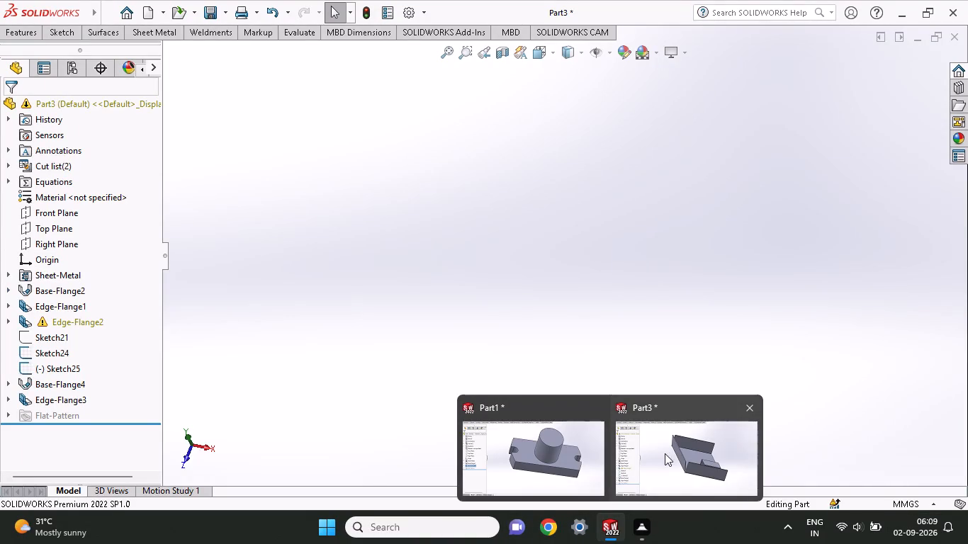
drag(467, 463, 488, 465)
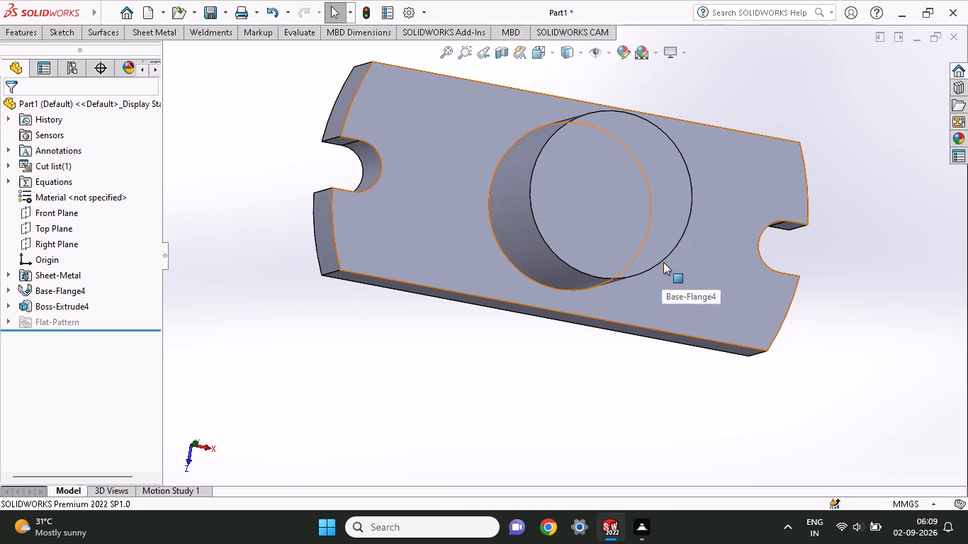
click(591, 221)
click(650, 182)
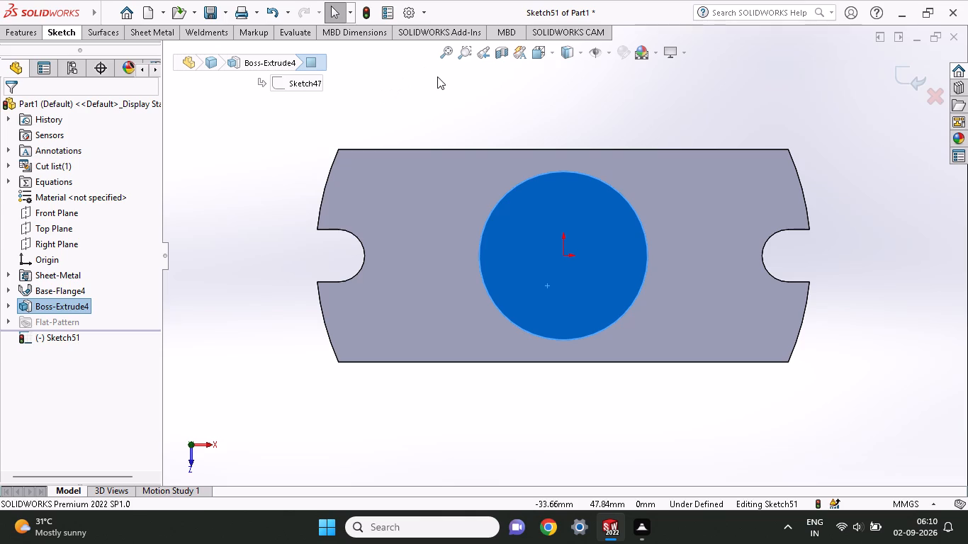
Sketch a circle centred on the origin and dimension its diameter to 30 mm.
click(55, 28)
click(124, 50)
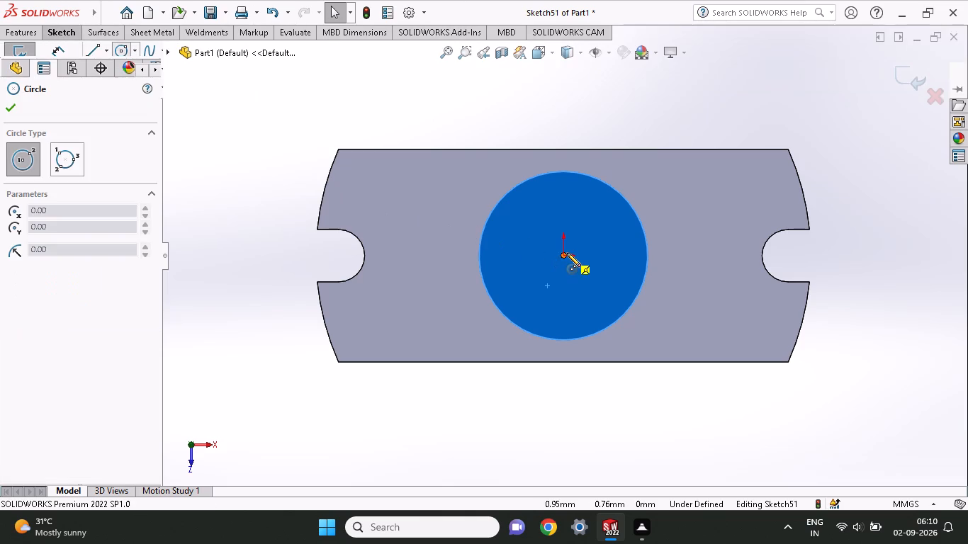
click(564, 255)
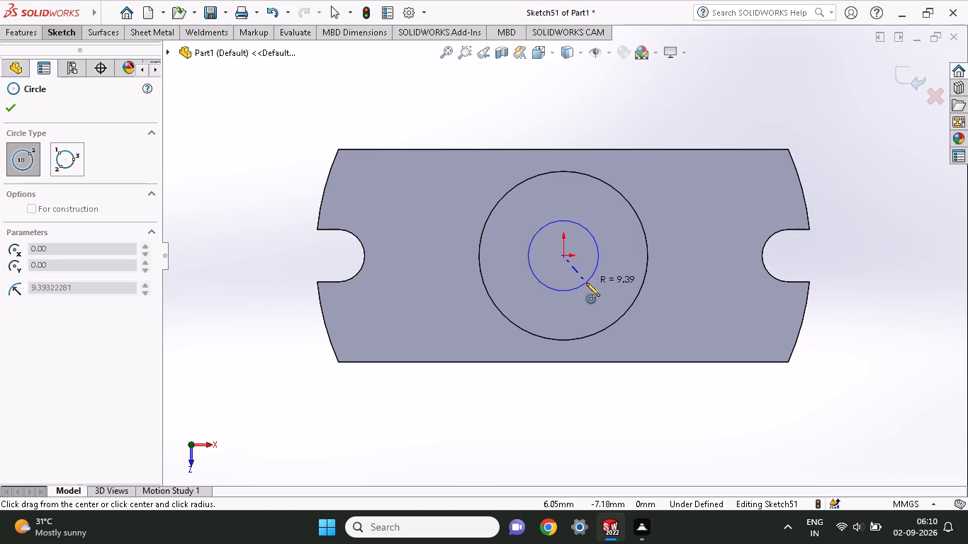
click(578, 281)
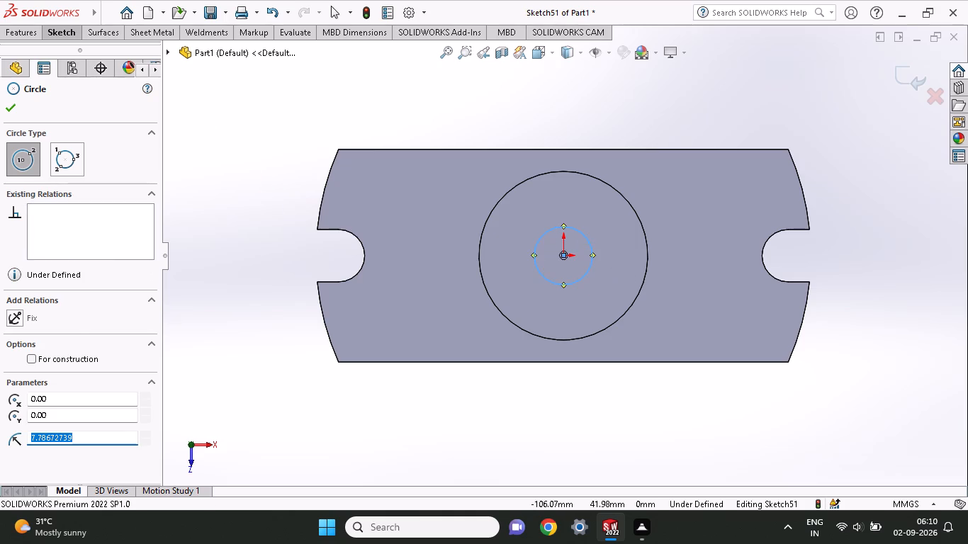
click(63, 38)
click(67, 61)
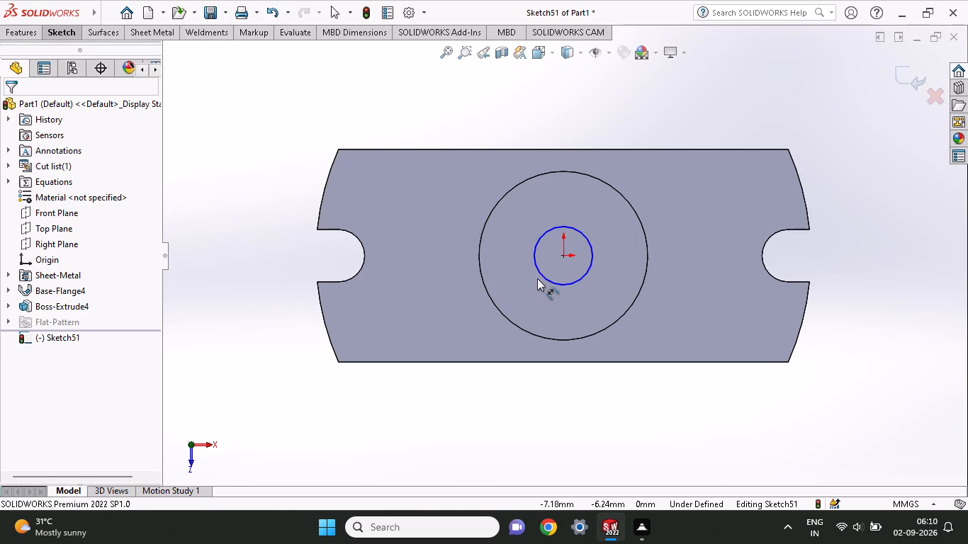
click(543, 276)
click(539, 315)
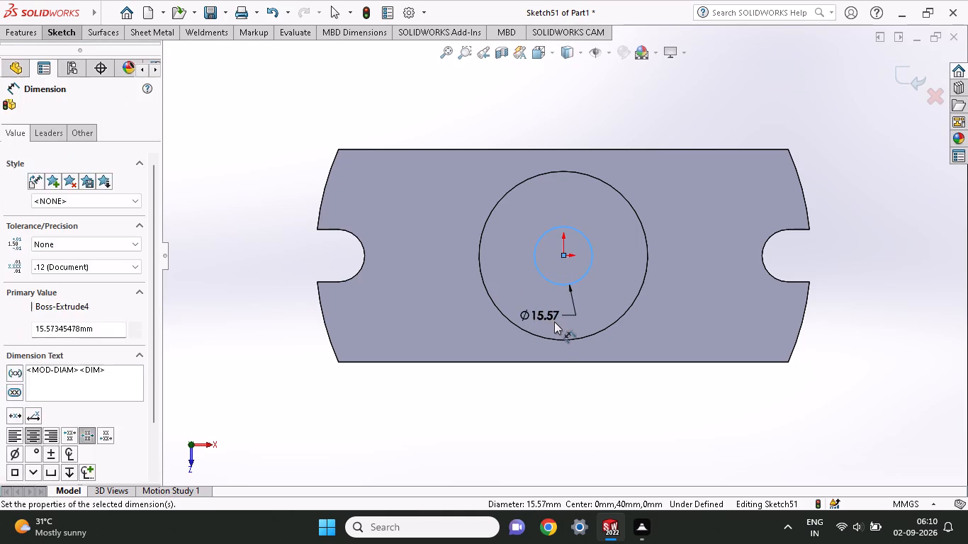
text(30)
key(Return)
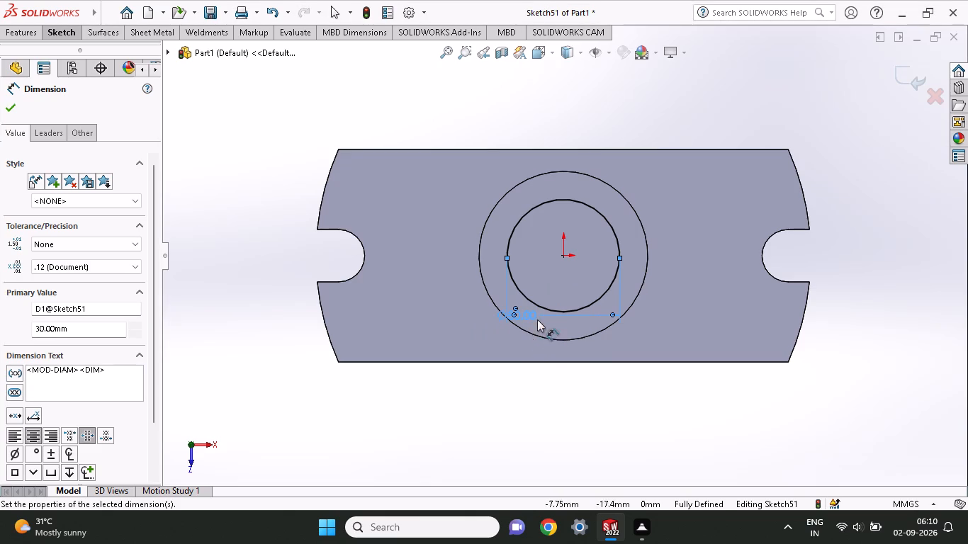
Set the circle's diameter to 20 mm.
double_click(519, 313)
text(20)
key(Return)
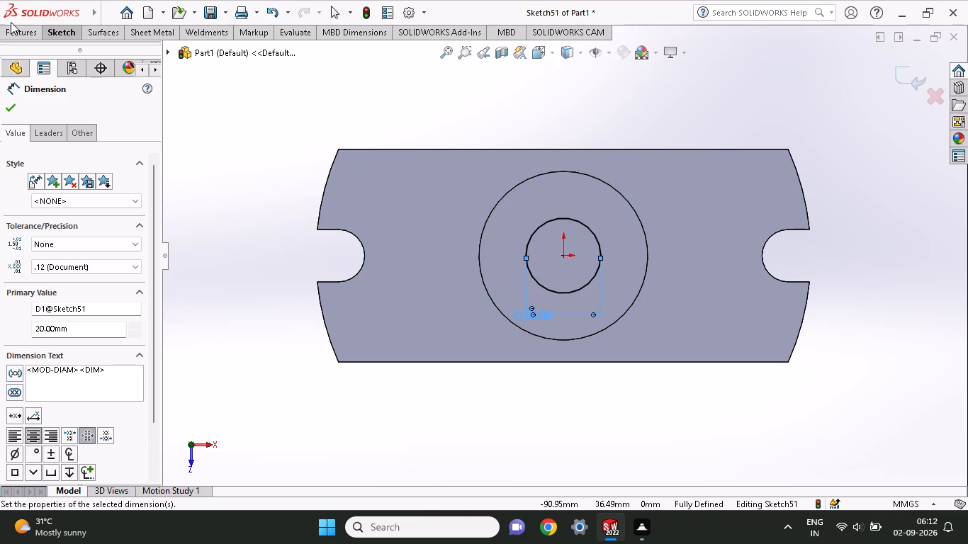
Sketch a vertical centerline about 78 mm long through the origin, extending beyond both long edges of the plate.
click(52, 40)
click(111, 54)
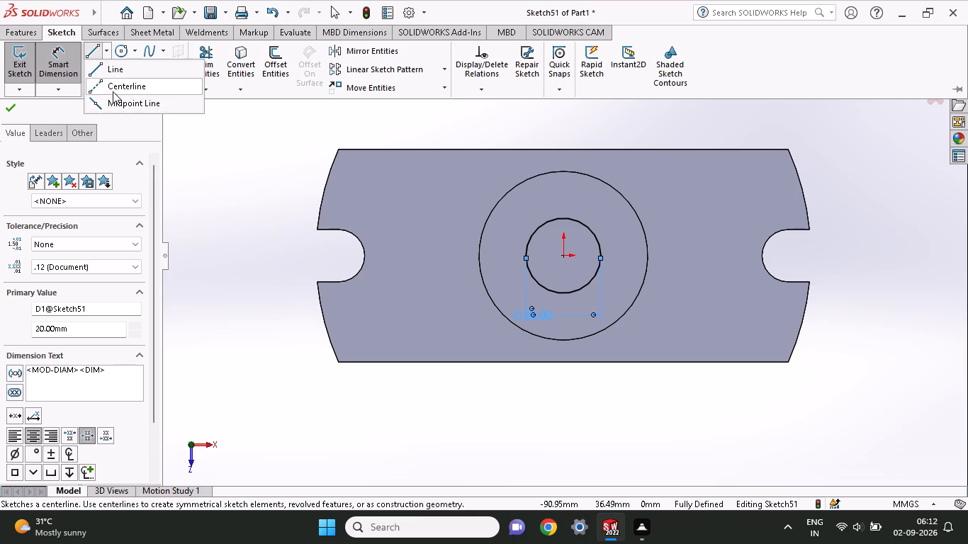
click(113, 89)
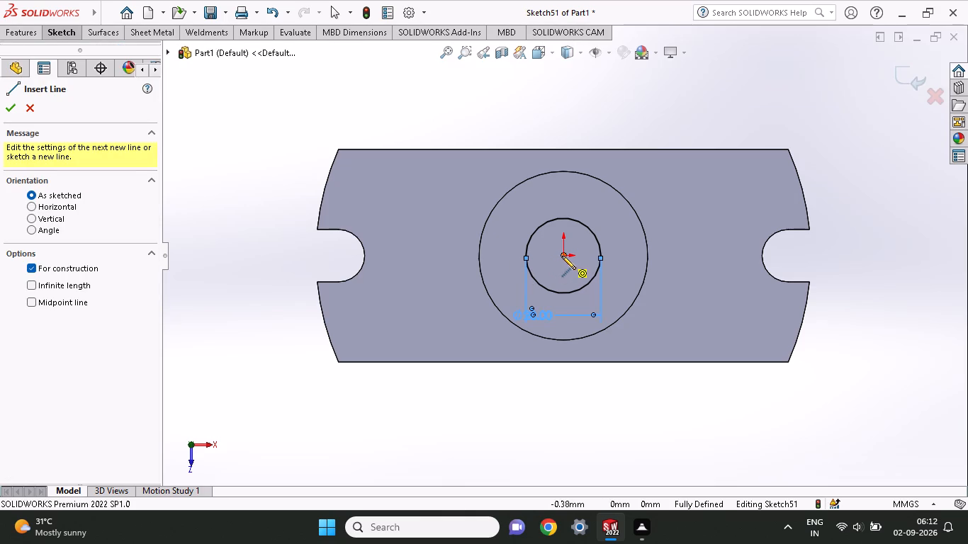
click(562, 256)
click(561, 120)
click(561, 413)
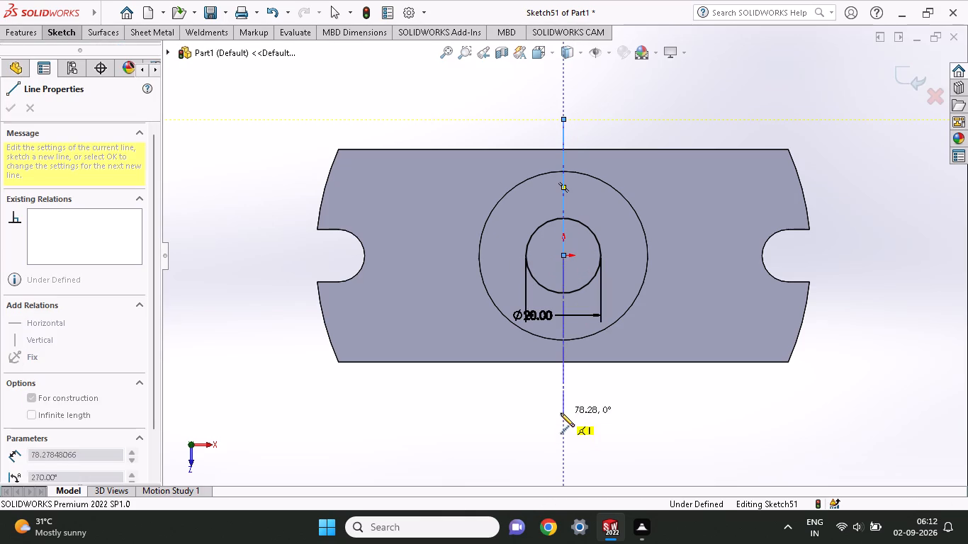
right_click(596, 223)
click(610, 232)
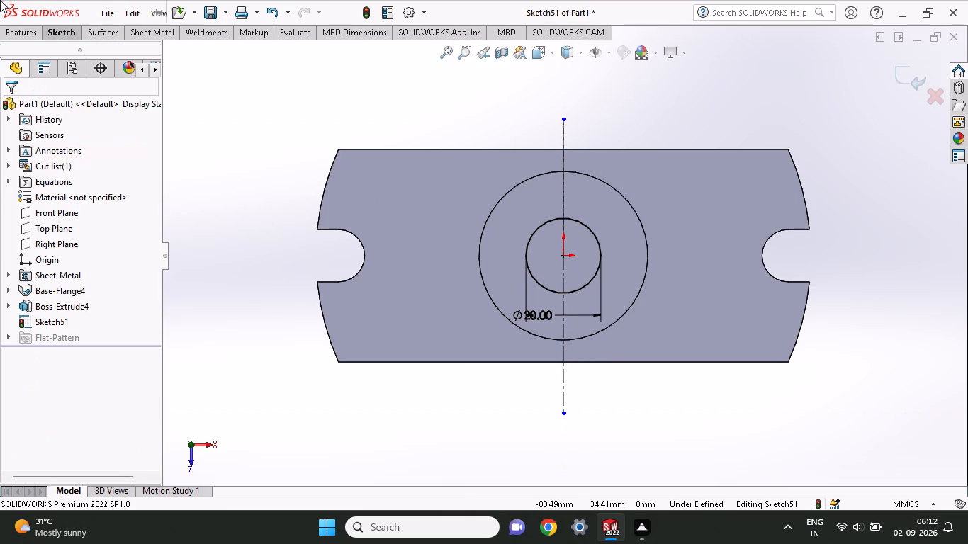
Dimension the distance between the centerline's two outer endpoints to 88 mm.
click(55, 33)
click(56, 61)
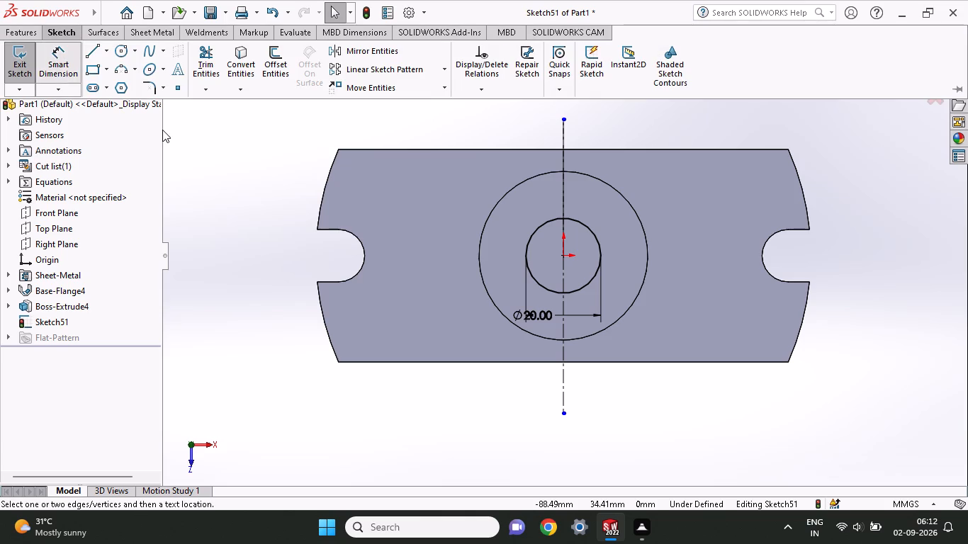
click(568, 121)
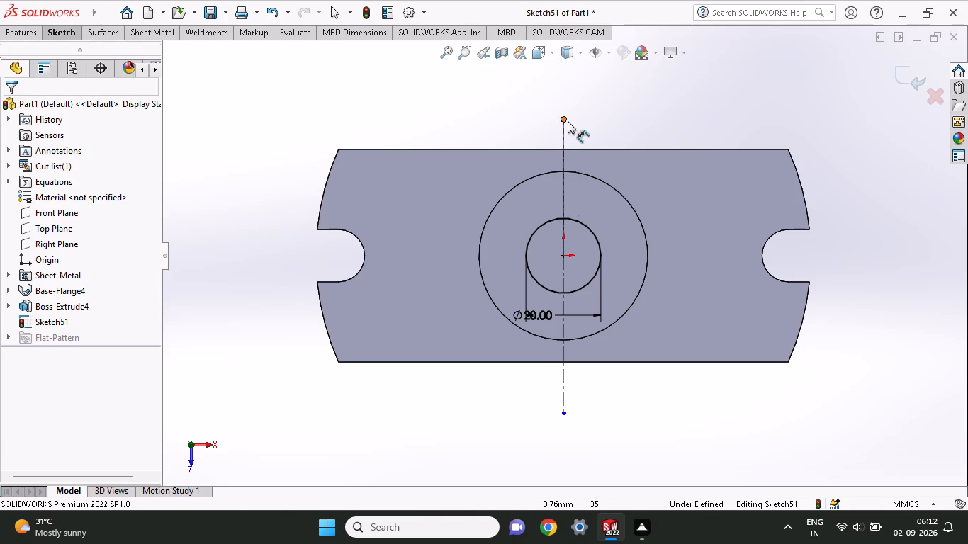
click(565, 120)
click(563, 416)
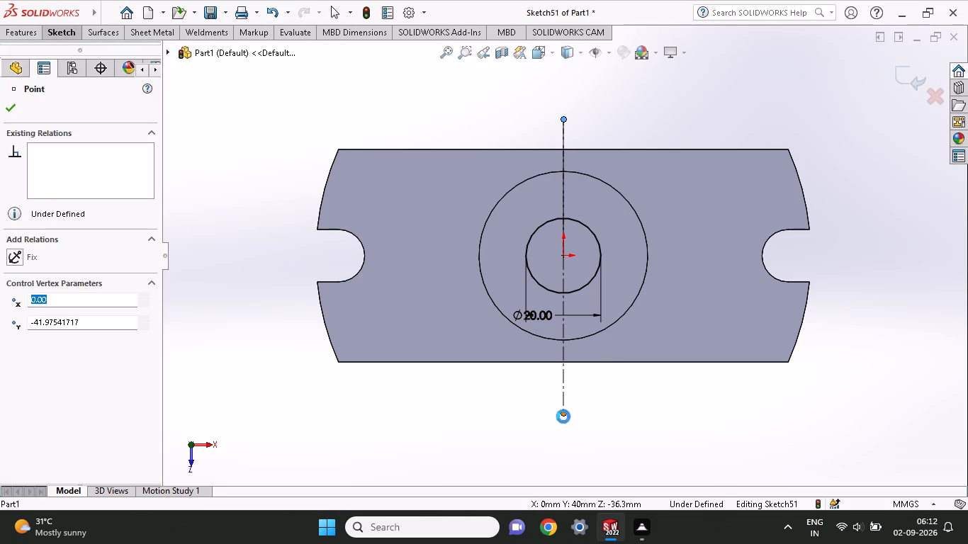
click(660, 287)
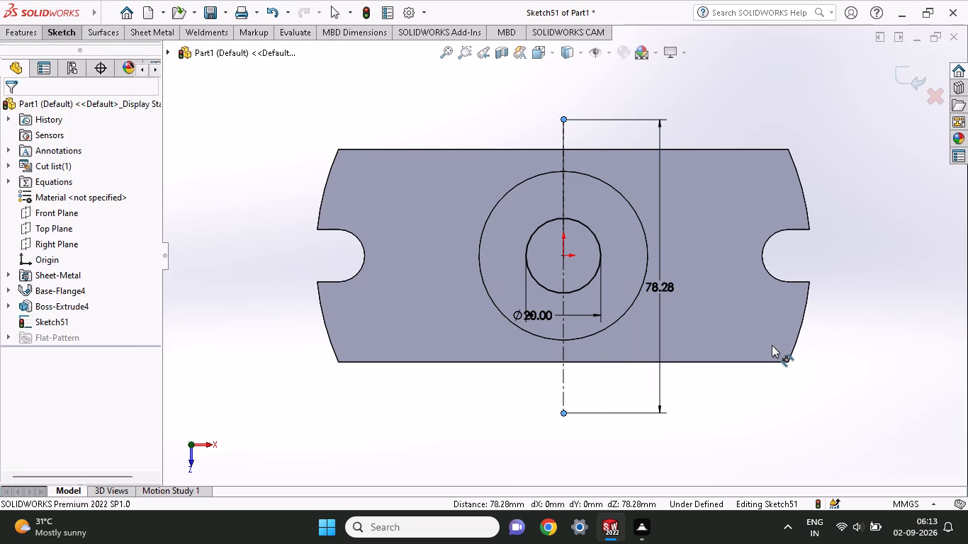
text(88)
key(Return)
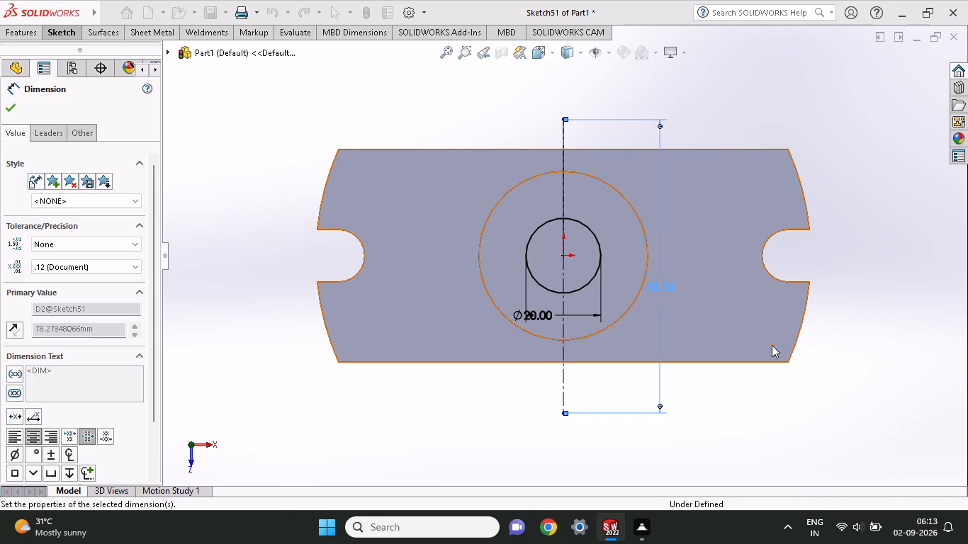
Dimension the centerline's lower endpoint from the origin to 88/2, i.e. 44 mm.
click(563, 414)
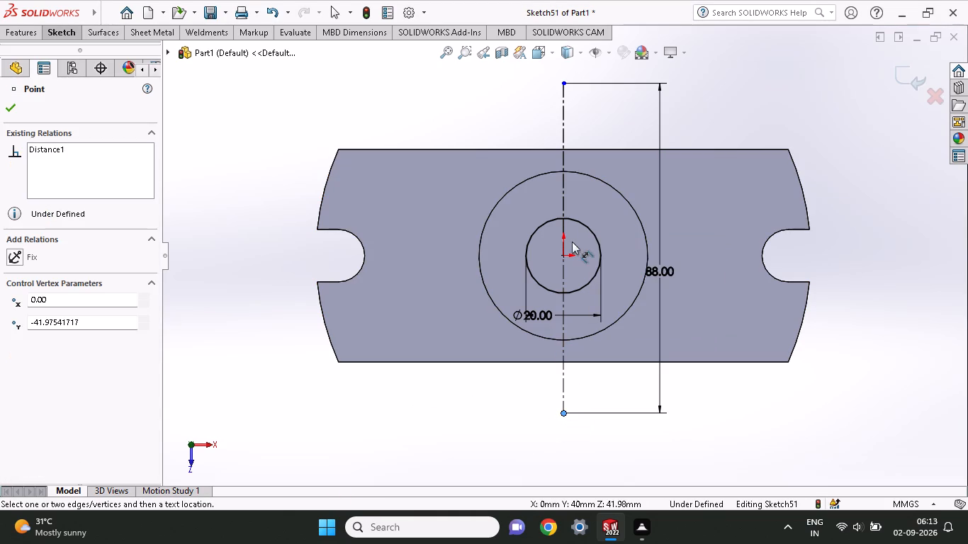
click(561, 253)
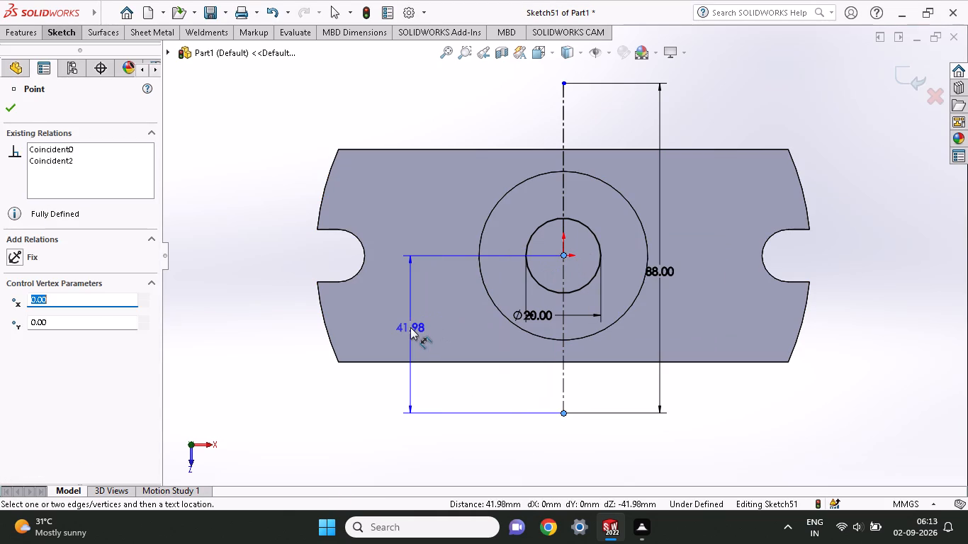
click(410, 327)
text(88/2)
key(Return)
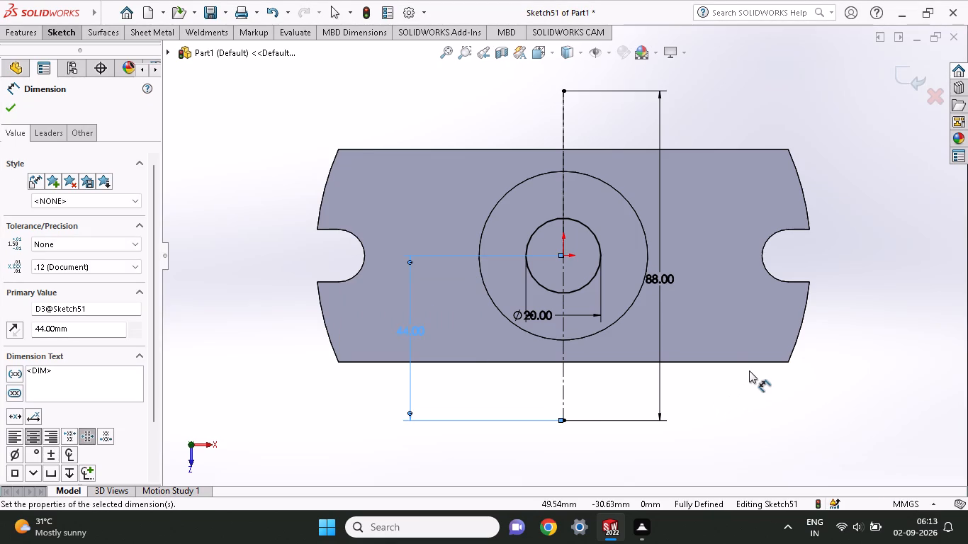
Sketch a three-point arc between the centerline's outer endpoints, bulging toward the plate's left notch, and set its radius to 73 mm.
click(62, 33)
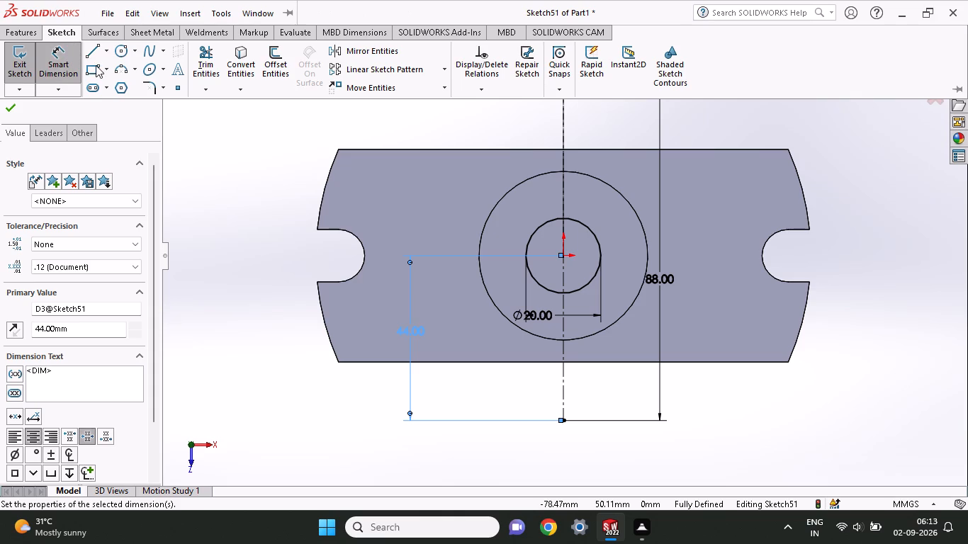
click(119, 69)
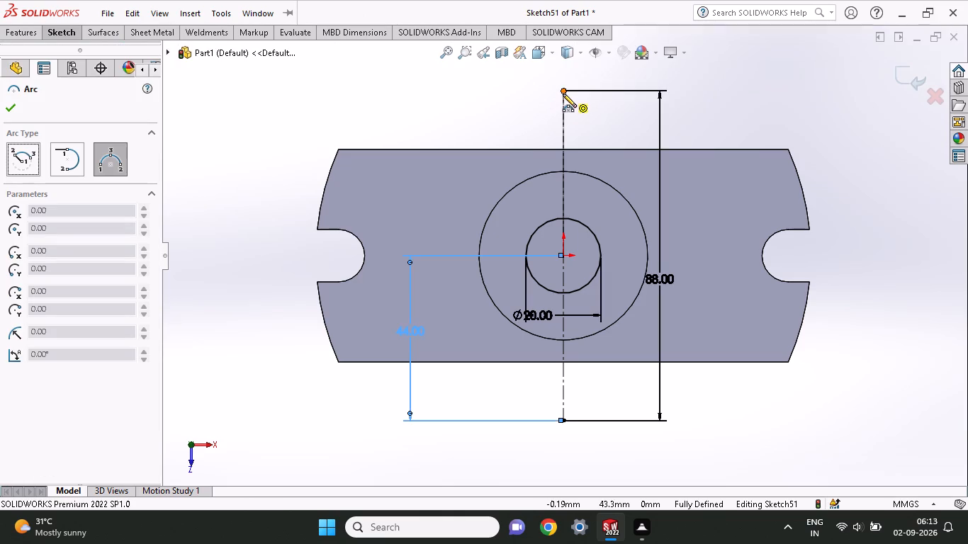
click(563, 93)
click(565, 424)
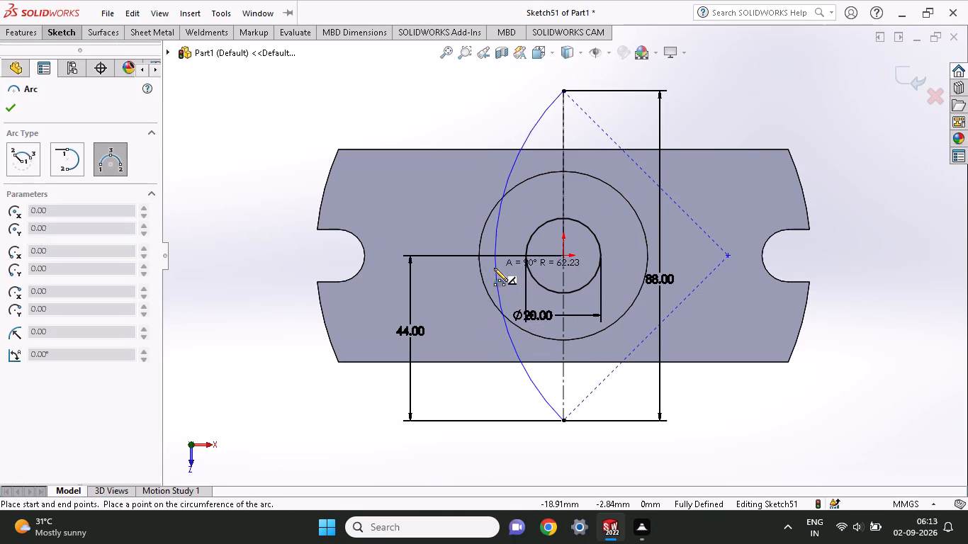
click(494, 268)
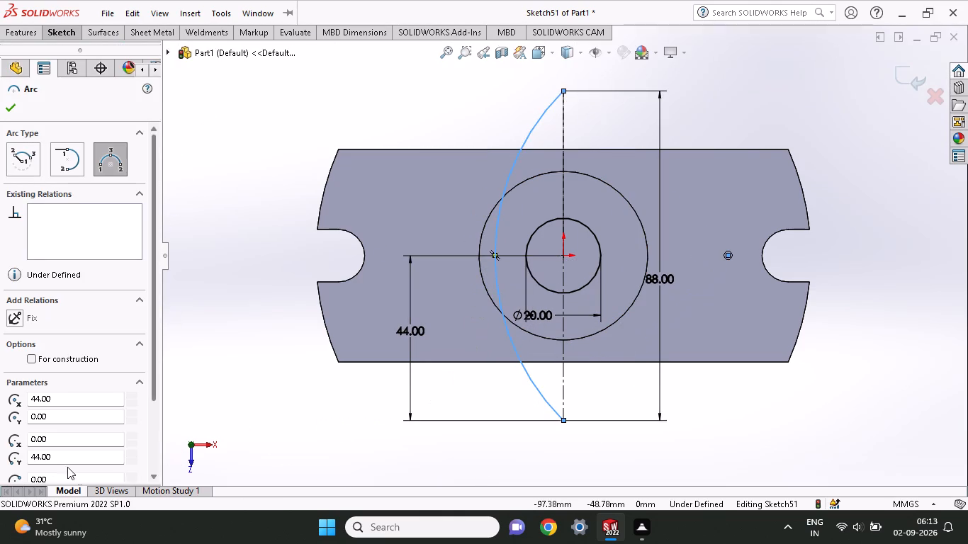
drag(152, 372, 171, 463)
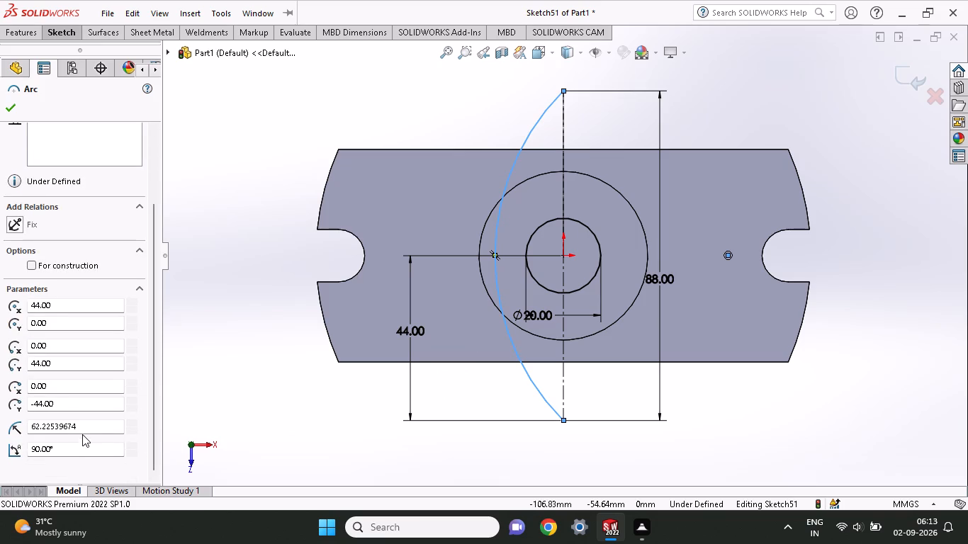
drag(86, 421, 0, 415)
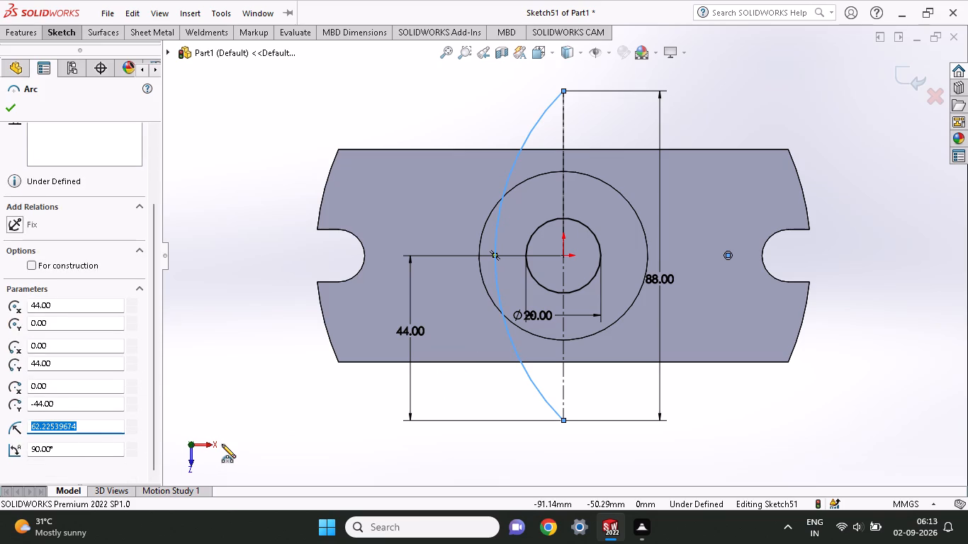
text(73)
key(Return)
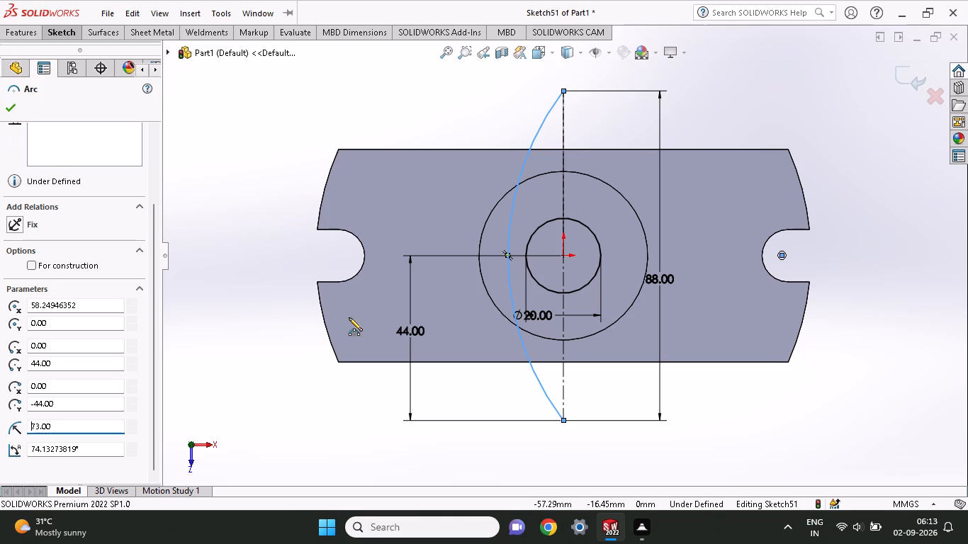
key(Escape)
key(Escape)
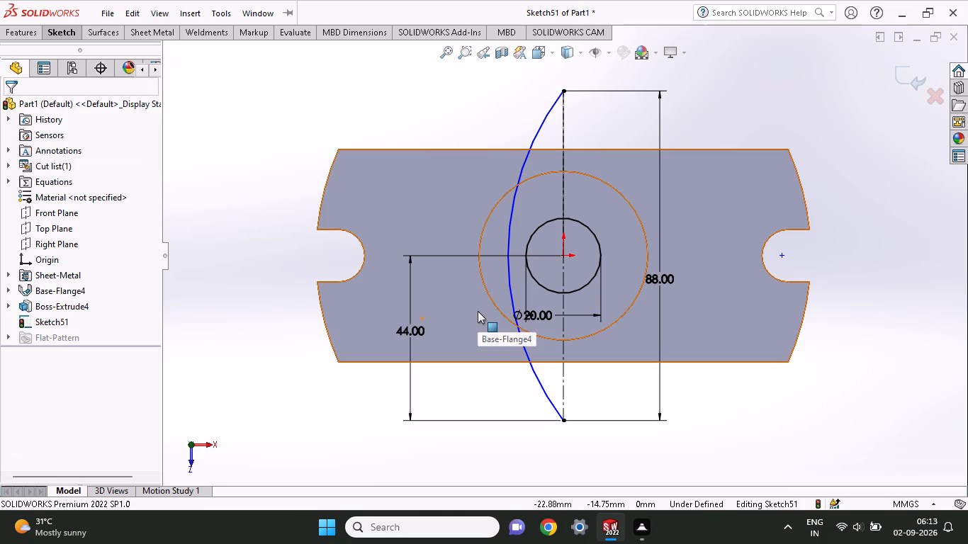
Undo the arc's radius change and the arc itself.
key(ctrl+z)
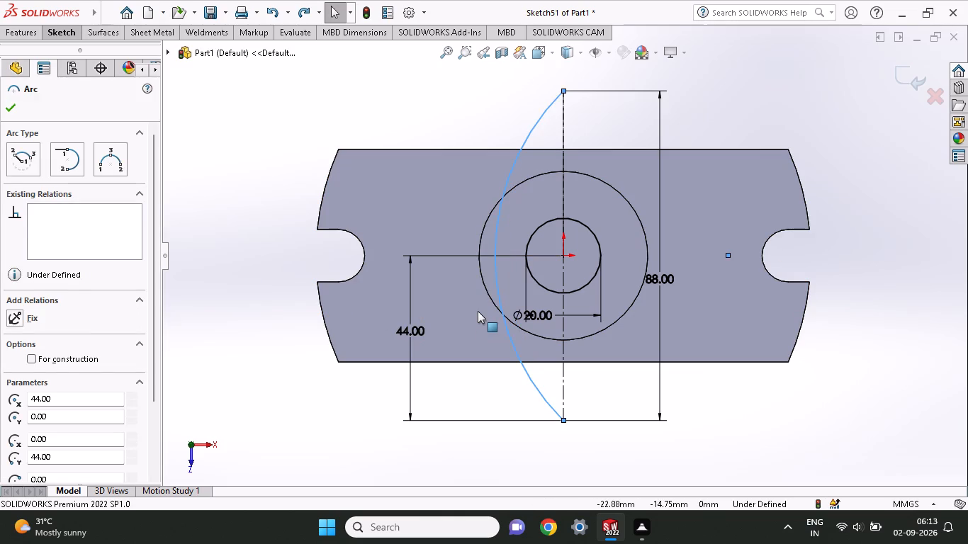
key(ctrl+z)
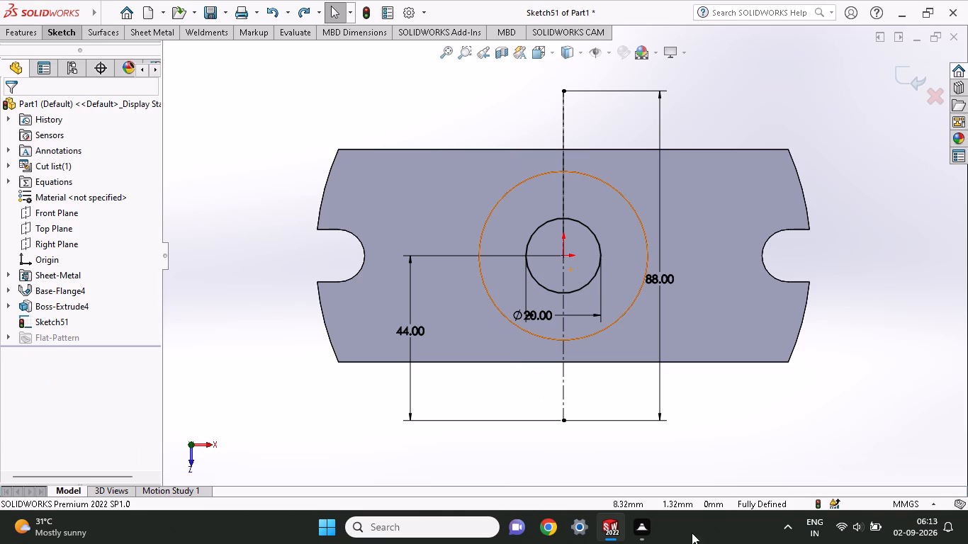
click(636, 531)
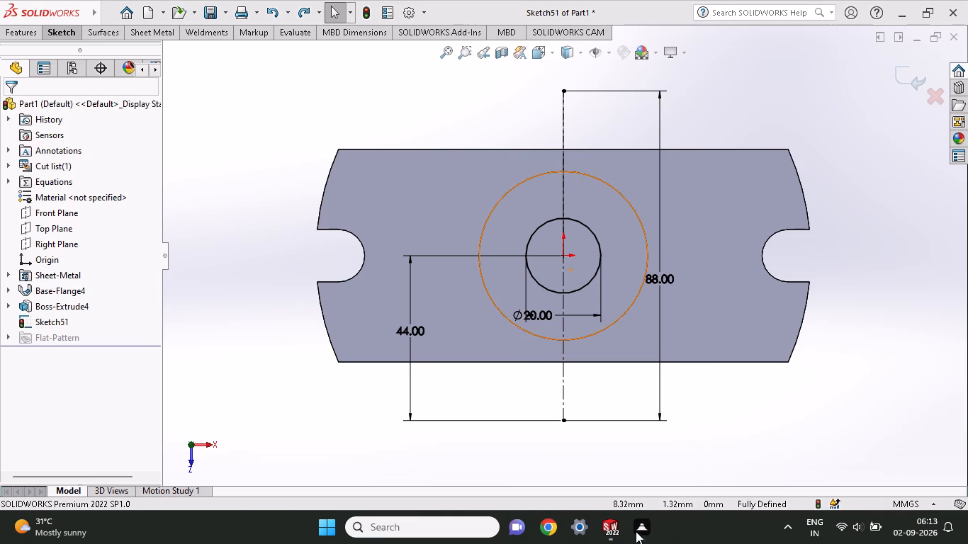
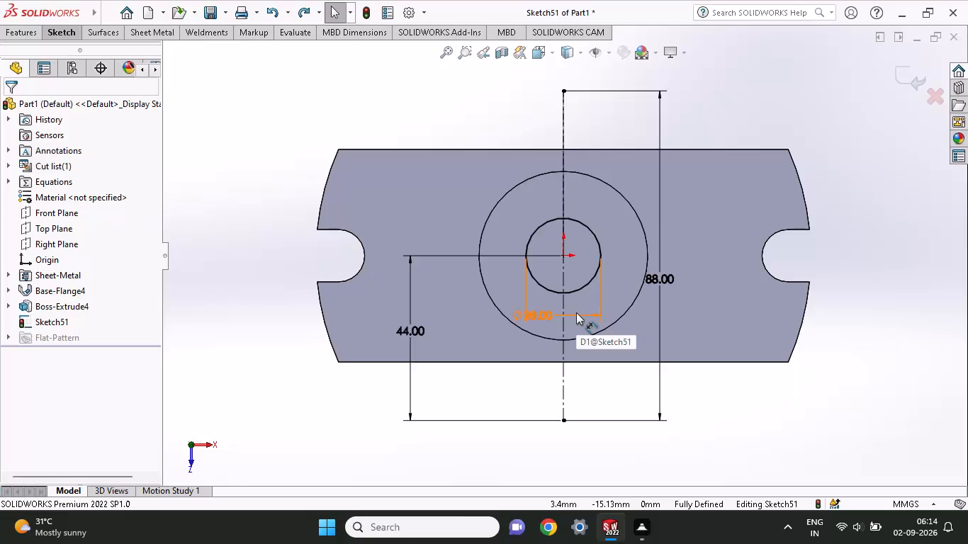
Sketch a center rectangle on the origin, about 13 mm wide, reaching the level of the 88 mm centerline's ends.
click(48, 33)
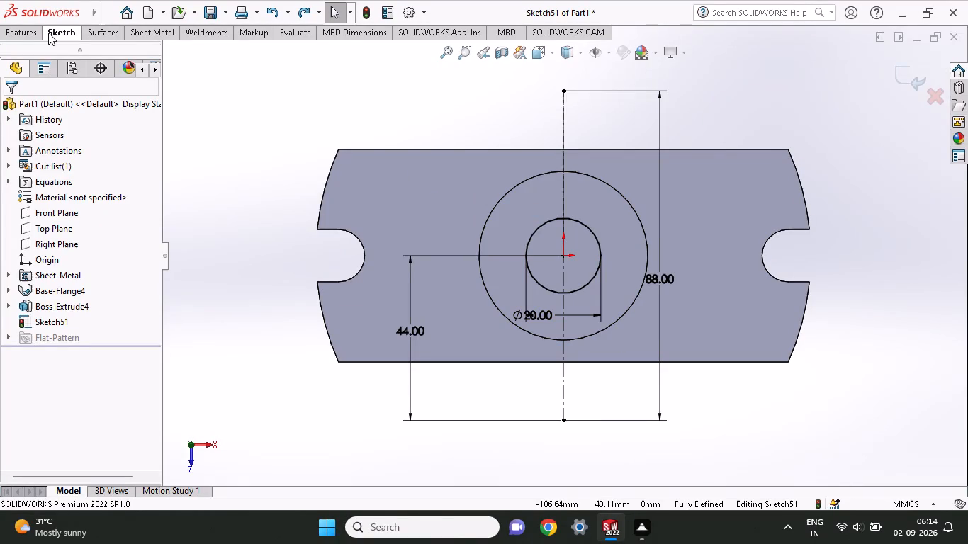
click(106, 69)
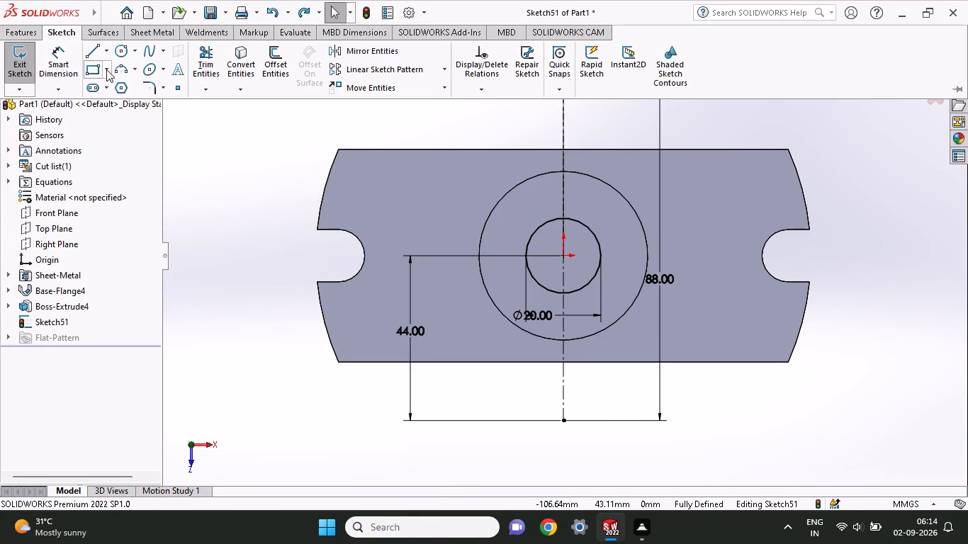
click(106, 69)
click(108, 107)
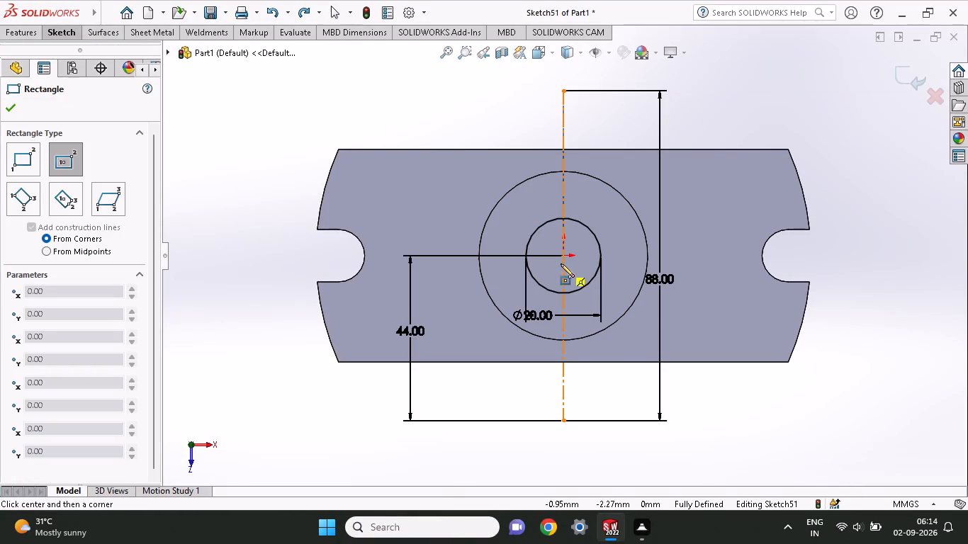
click(564, 257)
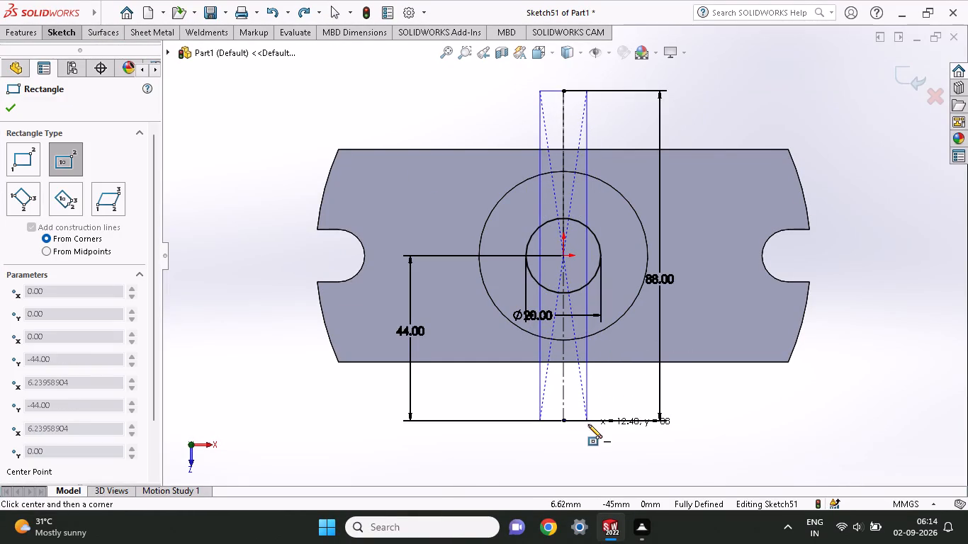
click(588, 421)
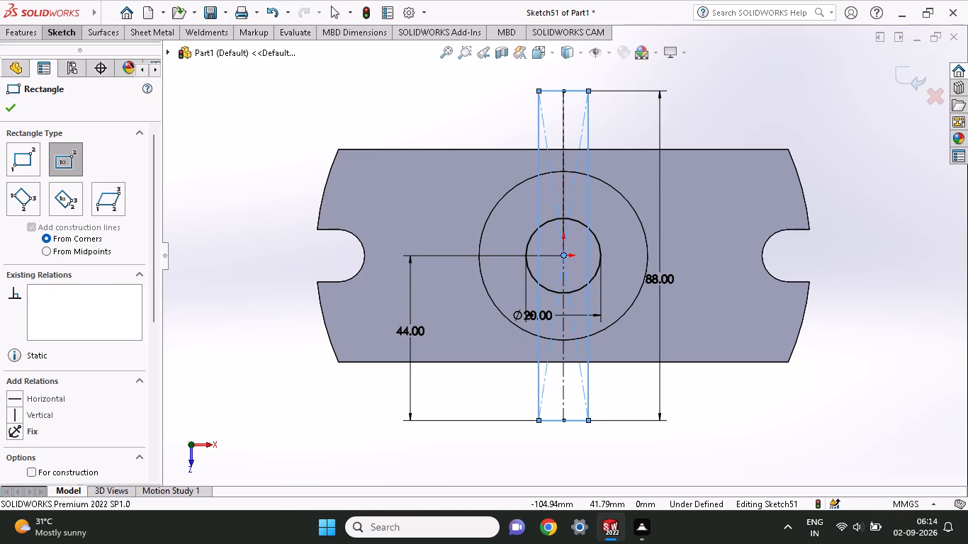
Dimension the distance from the centerline's lower endpoint to the rectangle's adjacent lower corner to 5 mm.
click(56, 34)
click(56, 63)
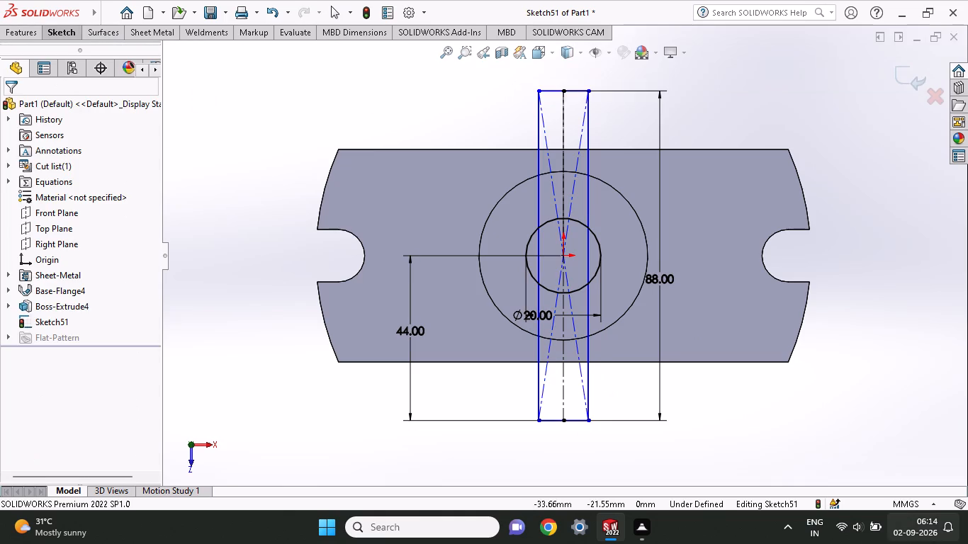
click(565, 421)
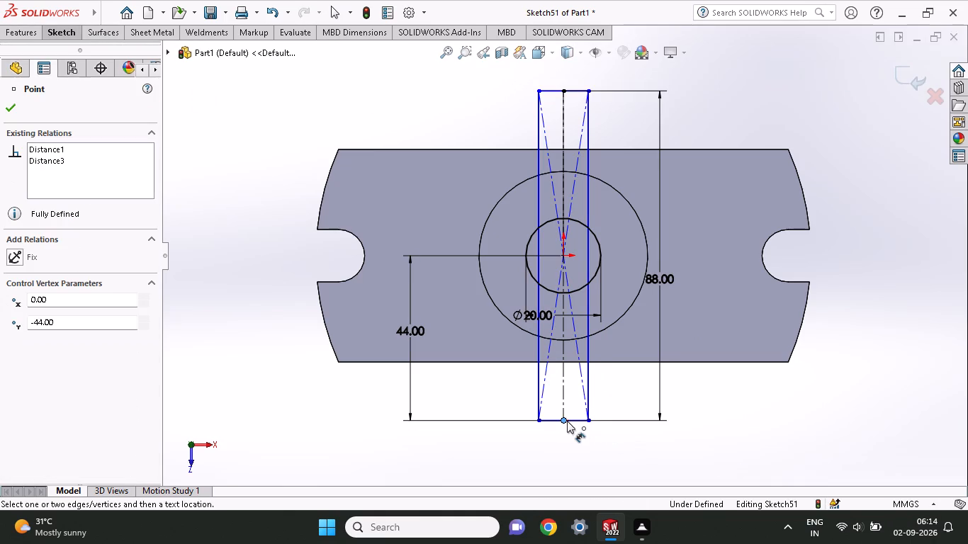
click(587, 424)
click(586, 436)
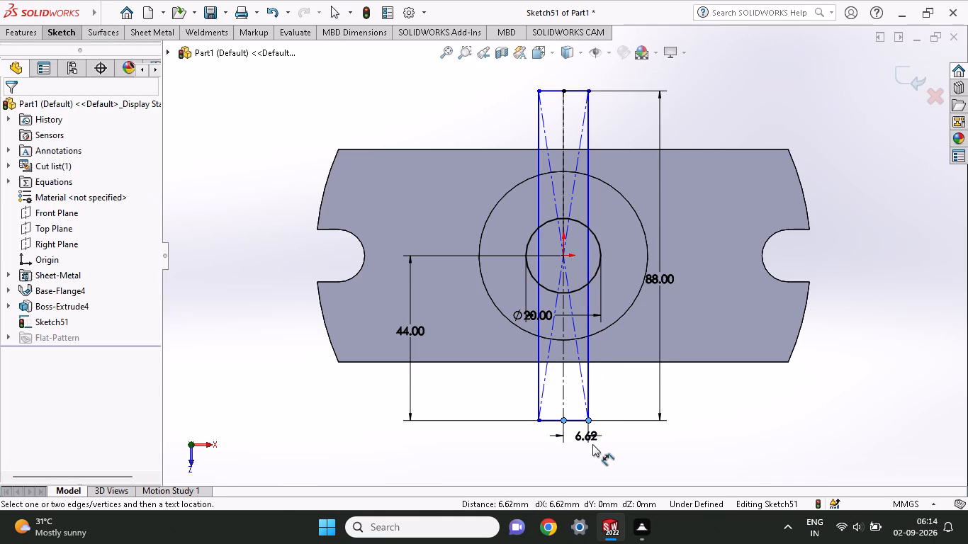
key(5)
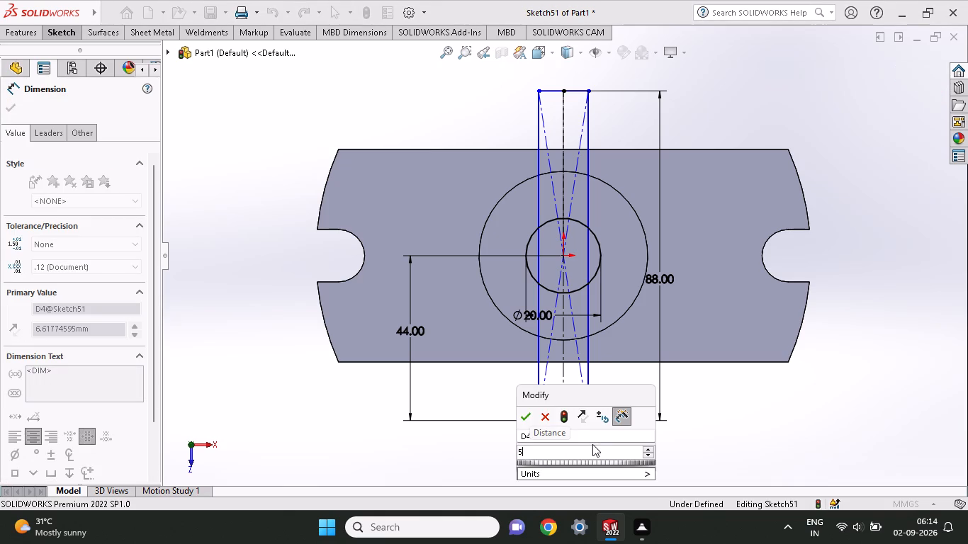
key(Return)
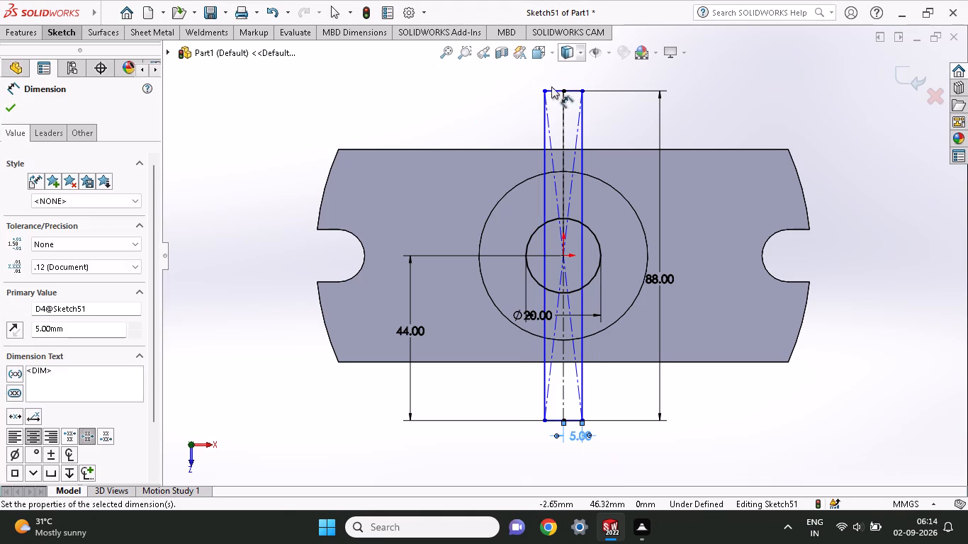
Dimension the distance between the rectangle's two upper corners, accepting the current value.
click(541, 93)
click(583, 92)
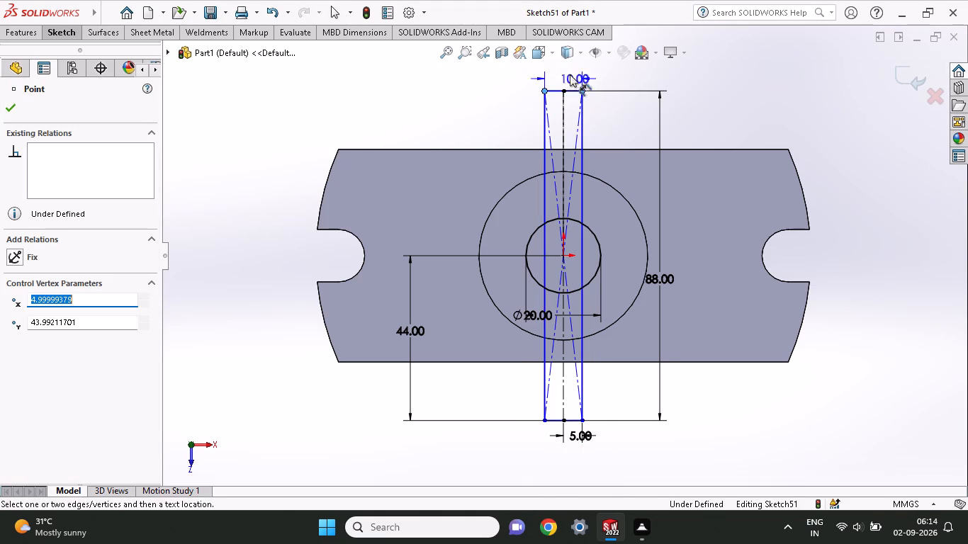
click(559, 72)
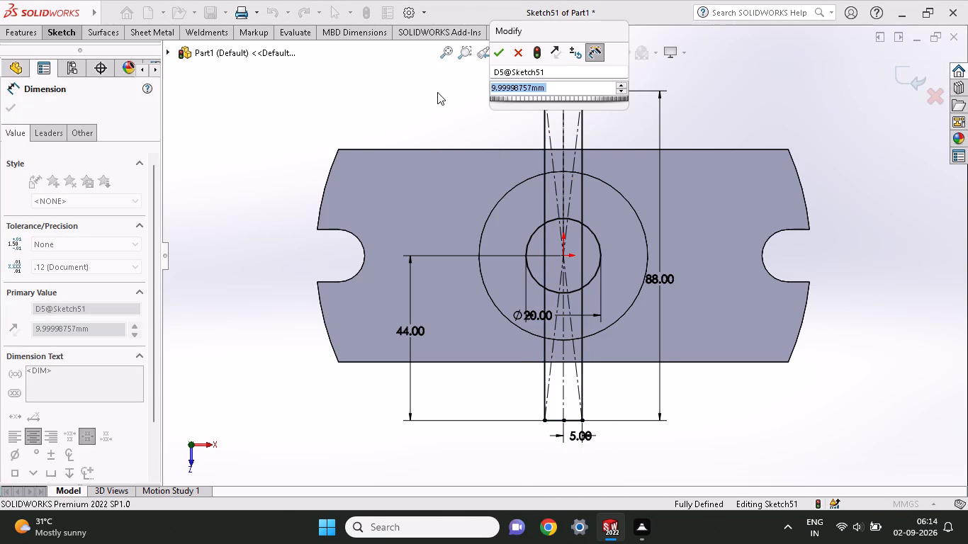
click(496, 55)
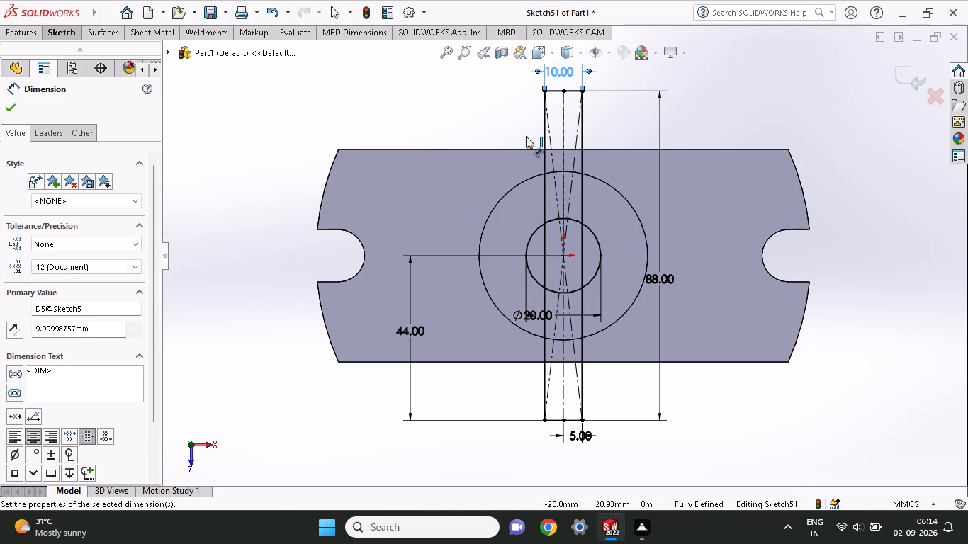
Sketch three-point arcs bulging outward from the rectangle's two long sides, corner to corner, with radii of about 97 mm and 89 mm.
click(53, 30)
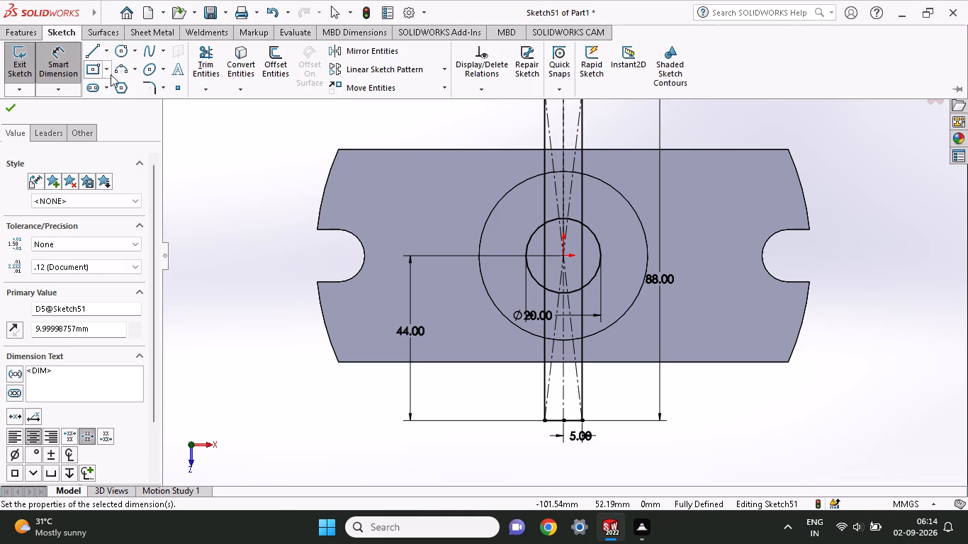
click(113, 72)
click(546, 91)
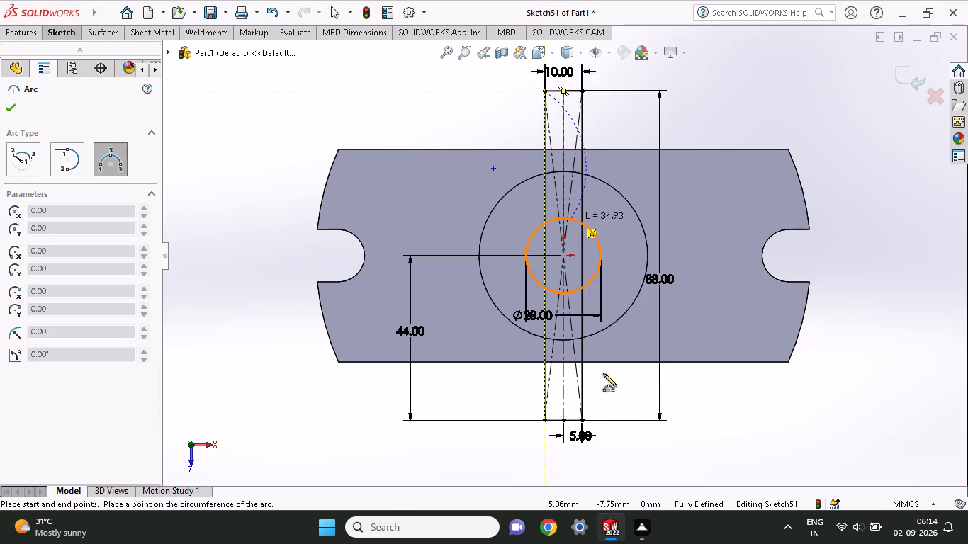
click(545, 422)
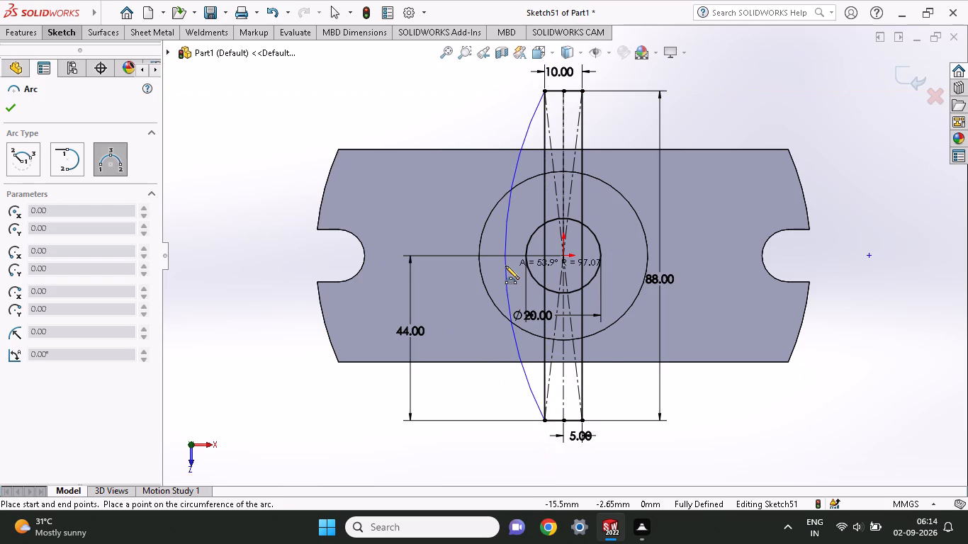
click(505, 266)
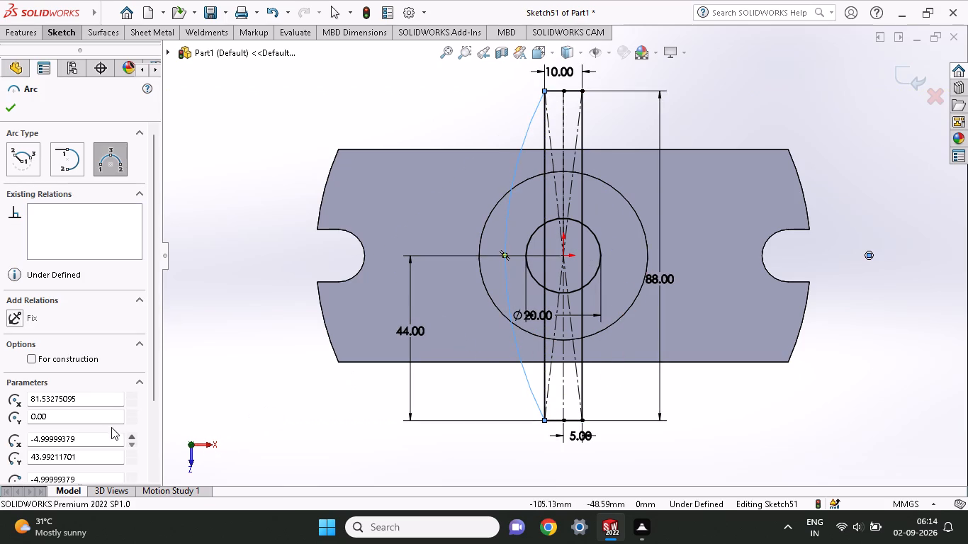
click(583, 91)
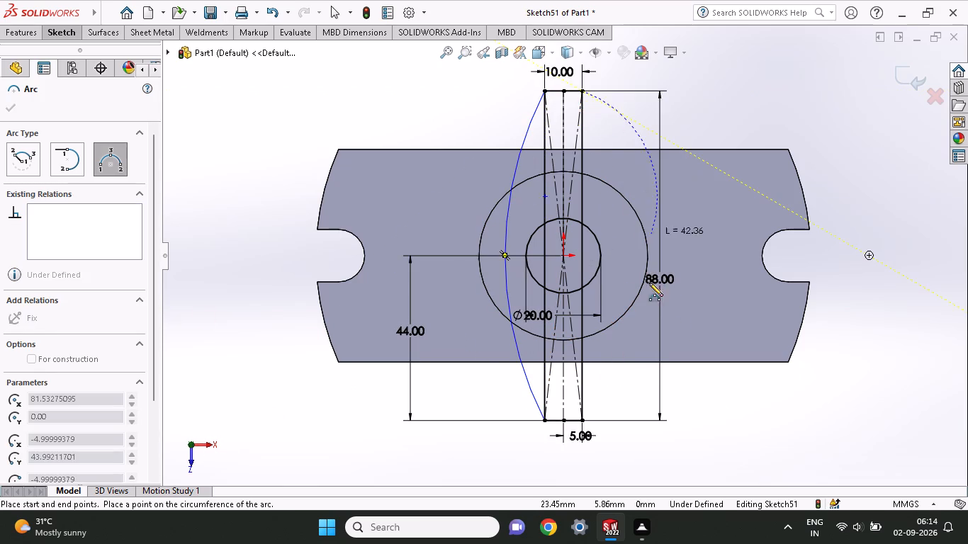
click(582, 418)
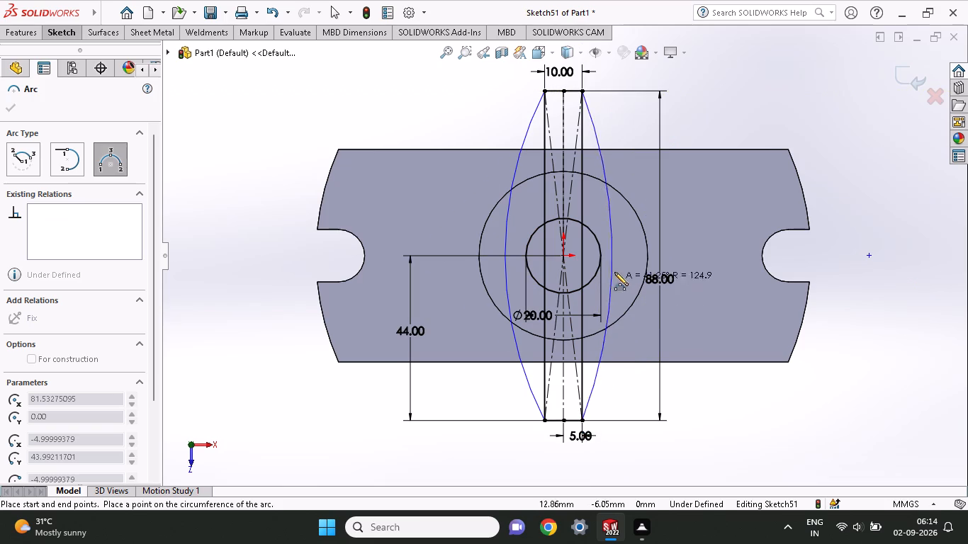
click(626, 254)
Dimension the radius of each of the two outward-bulging side arcs to 73 mm.
click(50, 35)
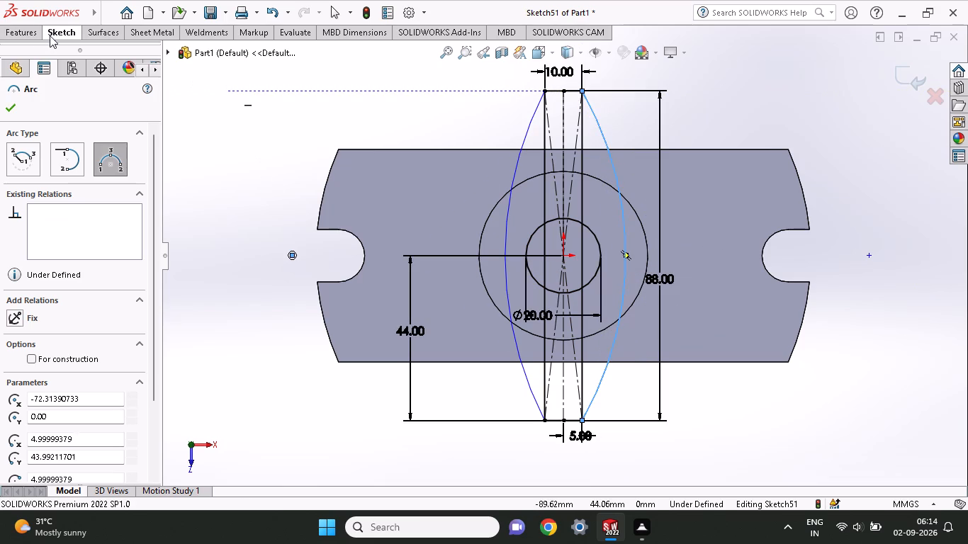
click(49, 69)
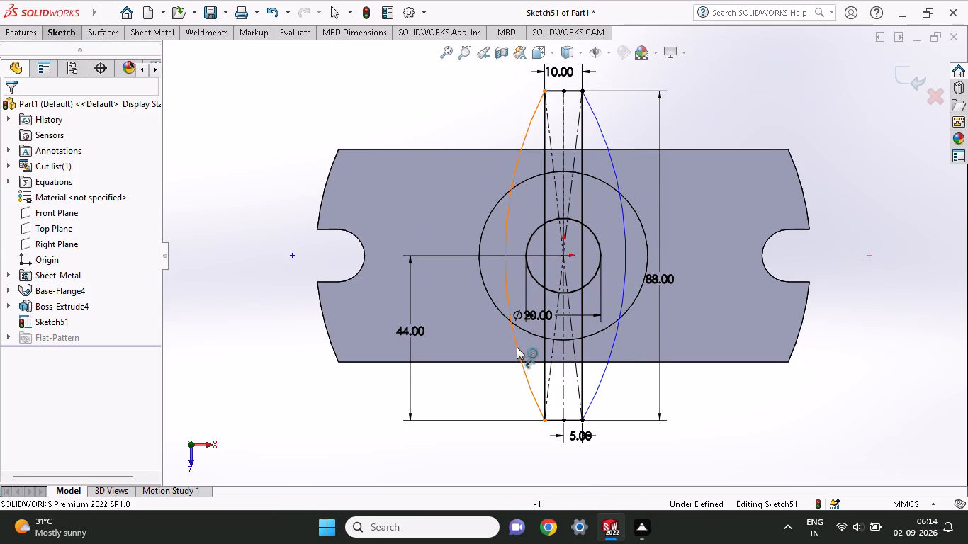
click(517, 347)
click(449, 378)
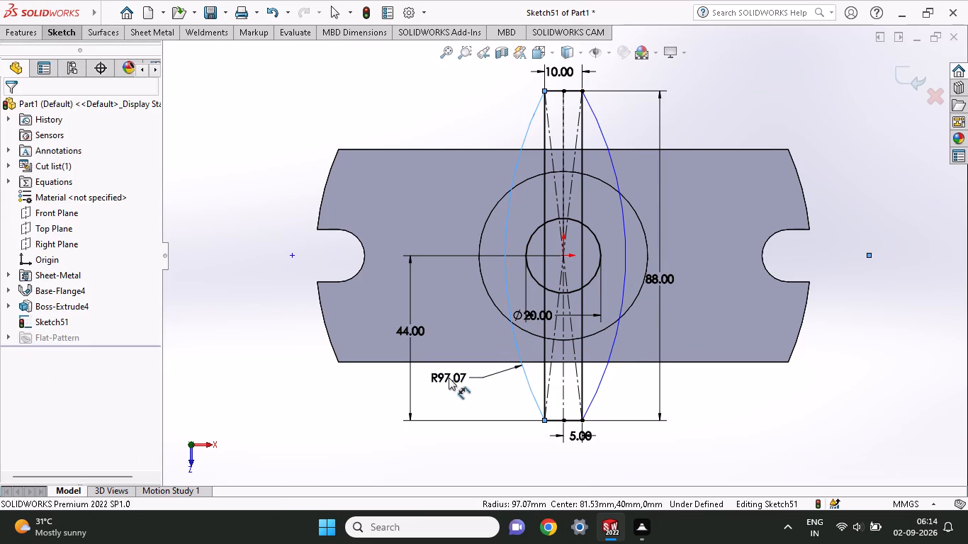
key(7)
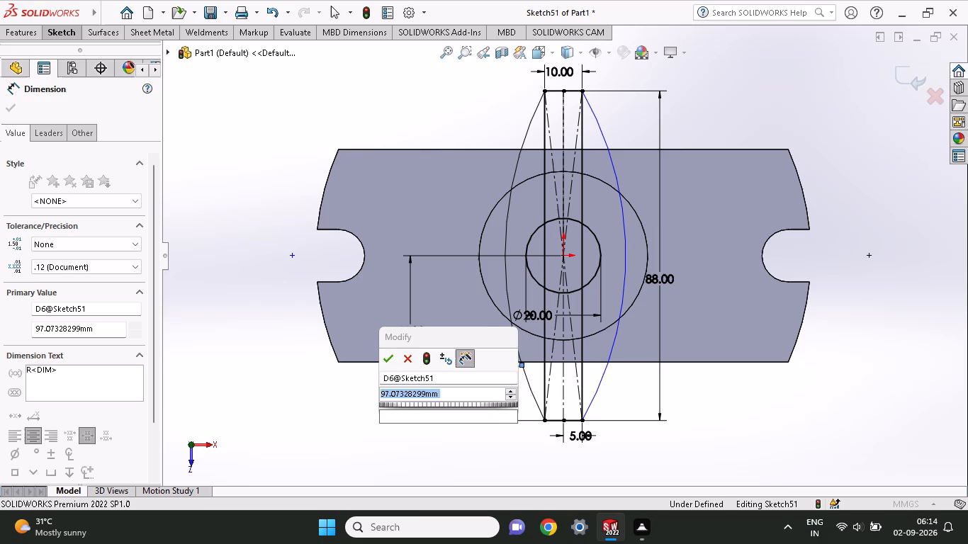
key(3)
key(Return)
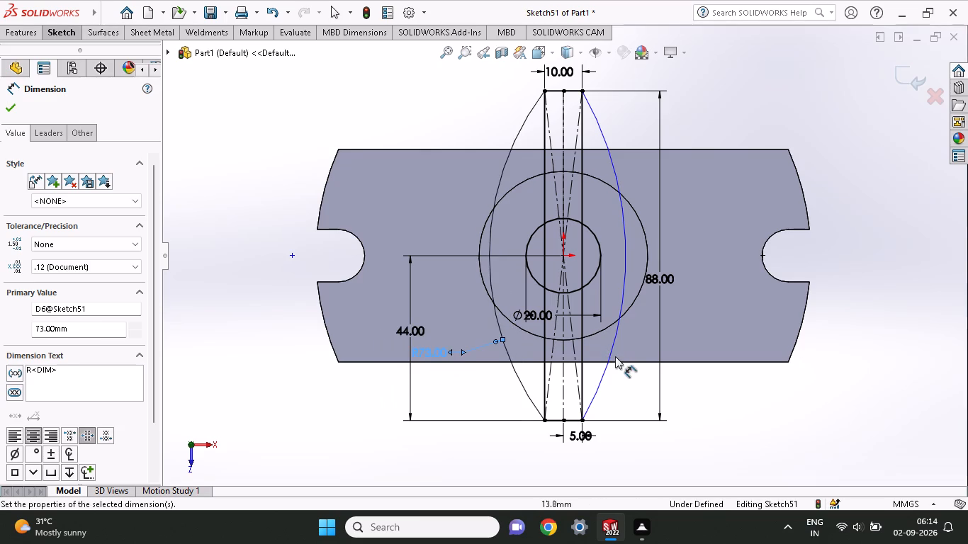
click(615, 356)
click(605, 367)
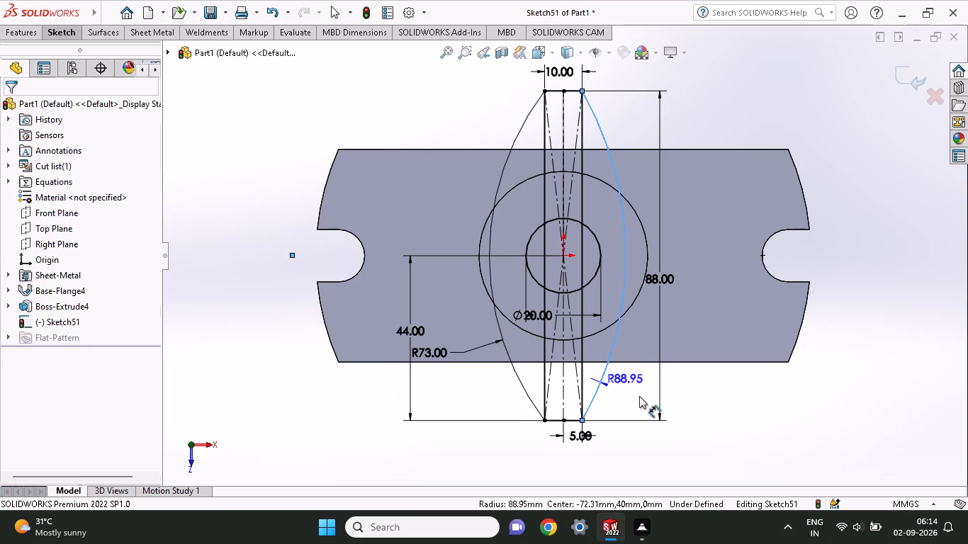
text(73)
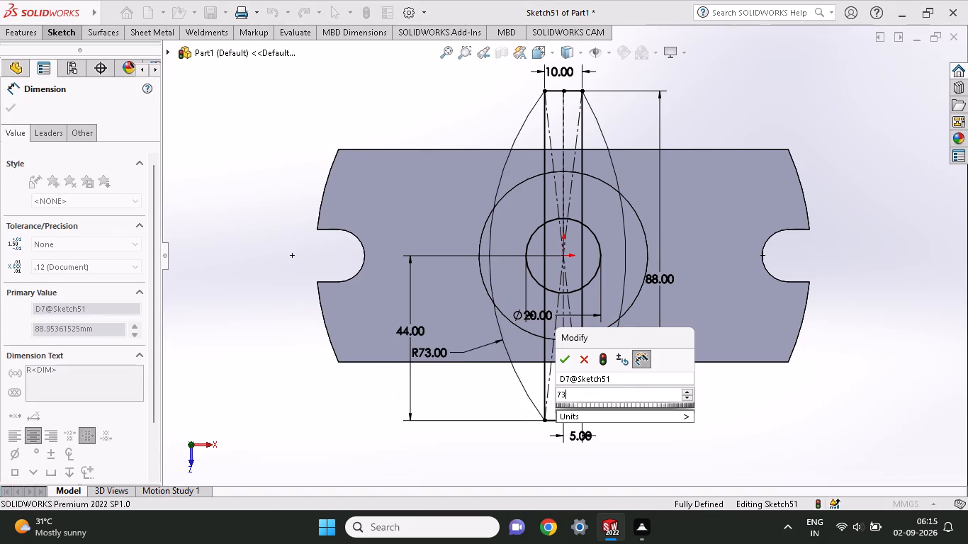
key(Return)
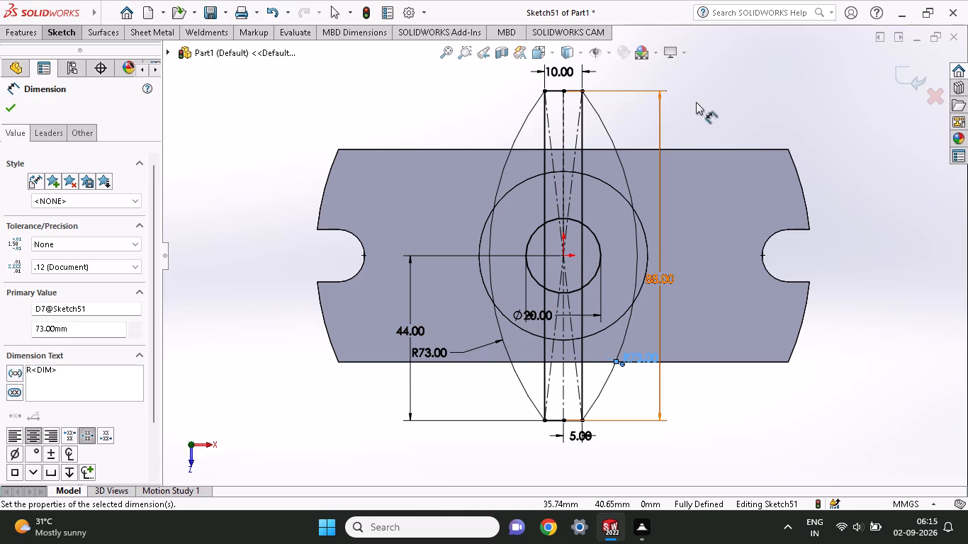
Sketch two horizontal lines about 10 mm long between the rectangle's long sides, near the plate's upper and lower edges.
click(51, 30)
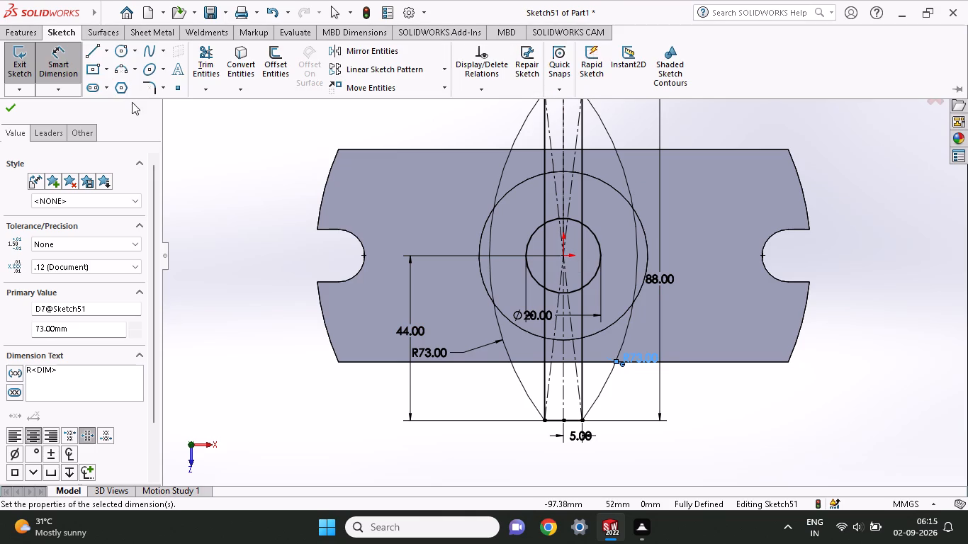
click(89, 57)
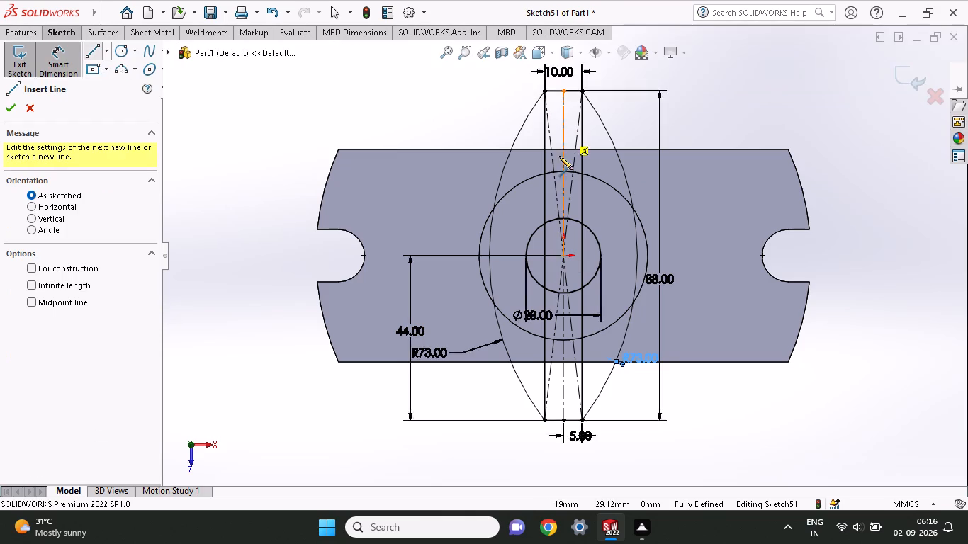
click(545, 151)
click(582, 149)
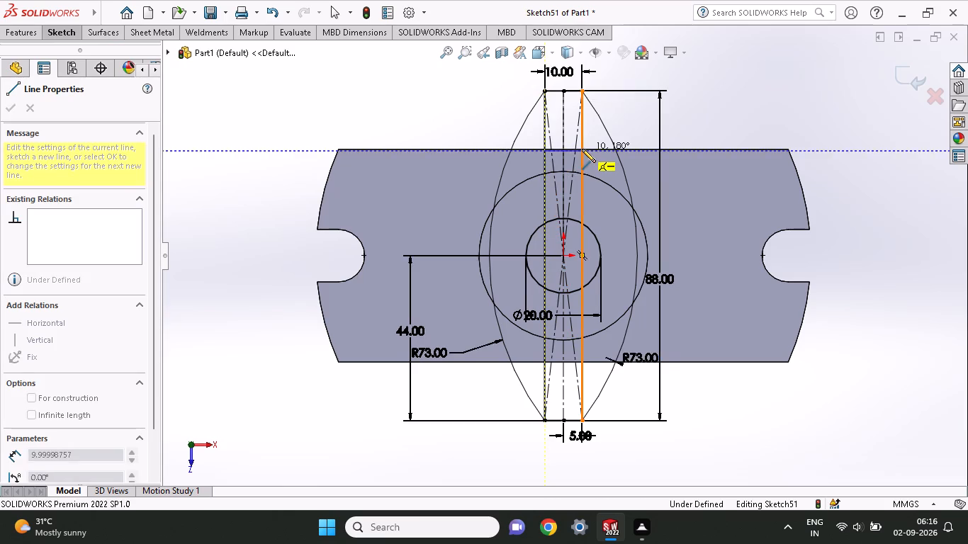
right_click(639, 108)
click(646, 118)
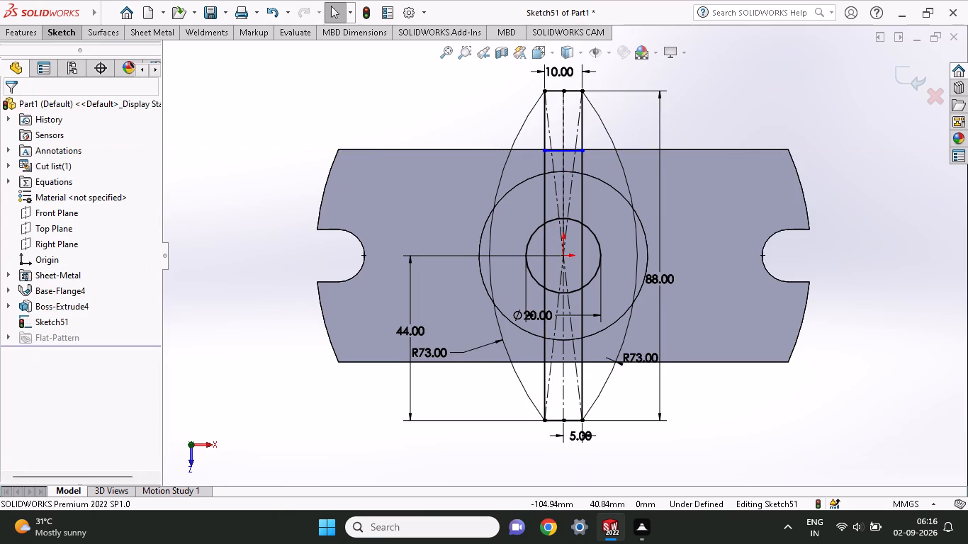
click(44, 29)
click(86, 52)
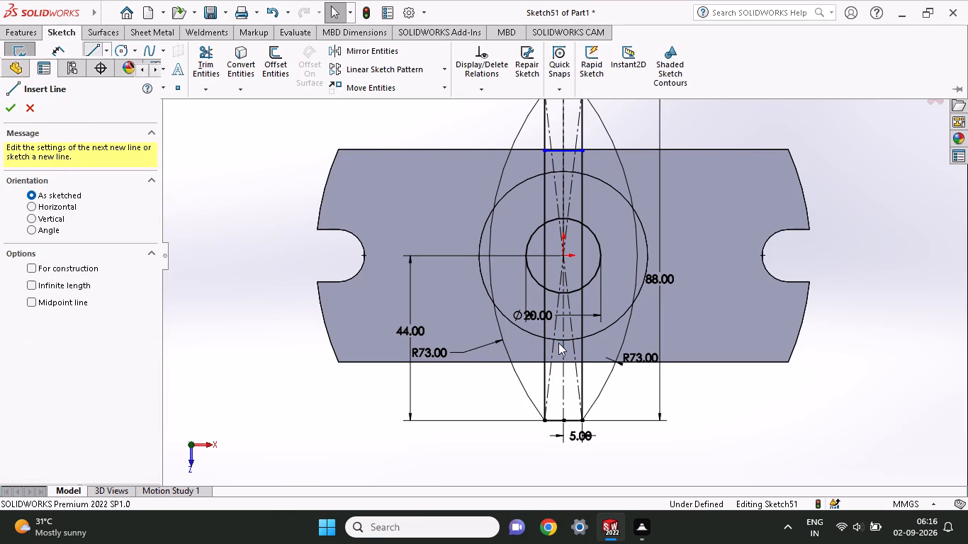
click(544, 366)
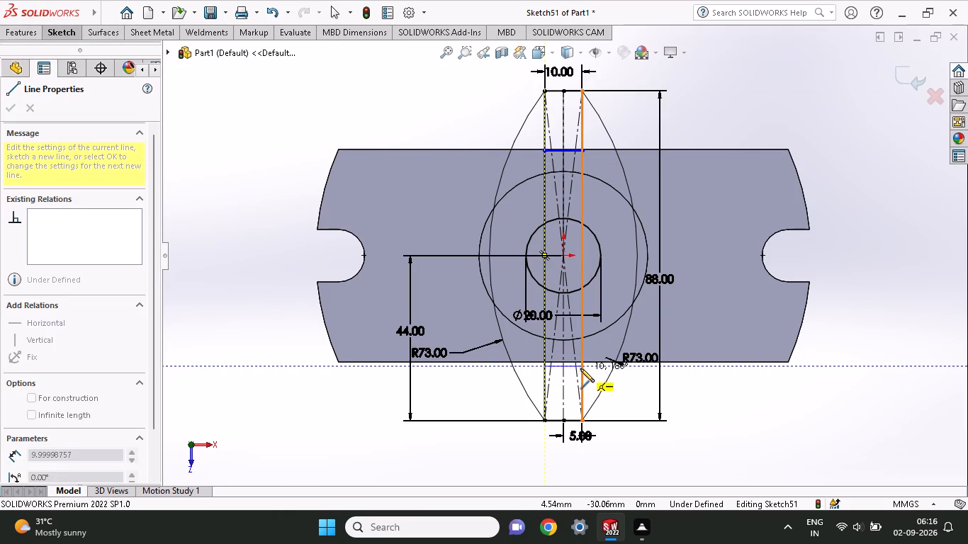
click(580, 367)
right_click(597, 353)
click(600, 361)
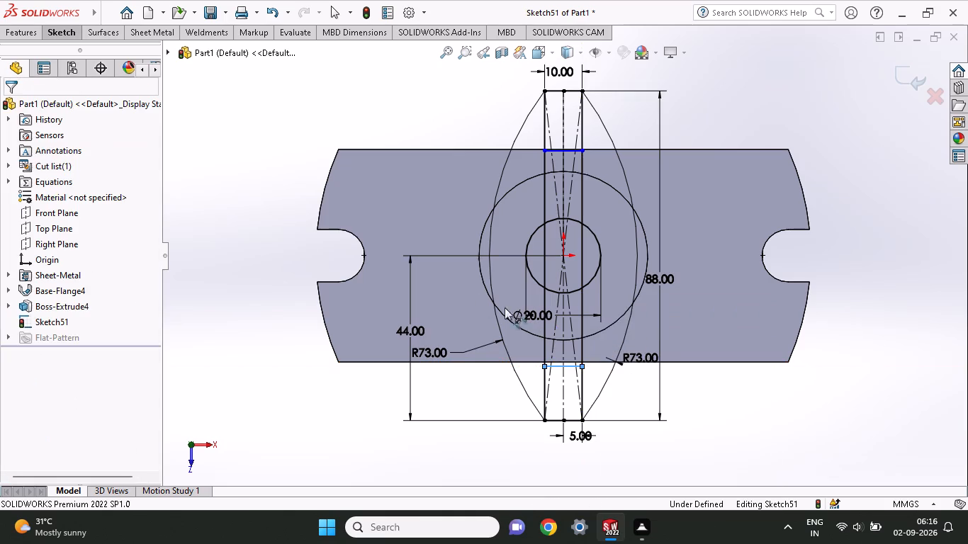
Dimension the upper and lower short horizontal lines at 25 mm each from the origin.
click(56, 36)
click(55, 56)
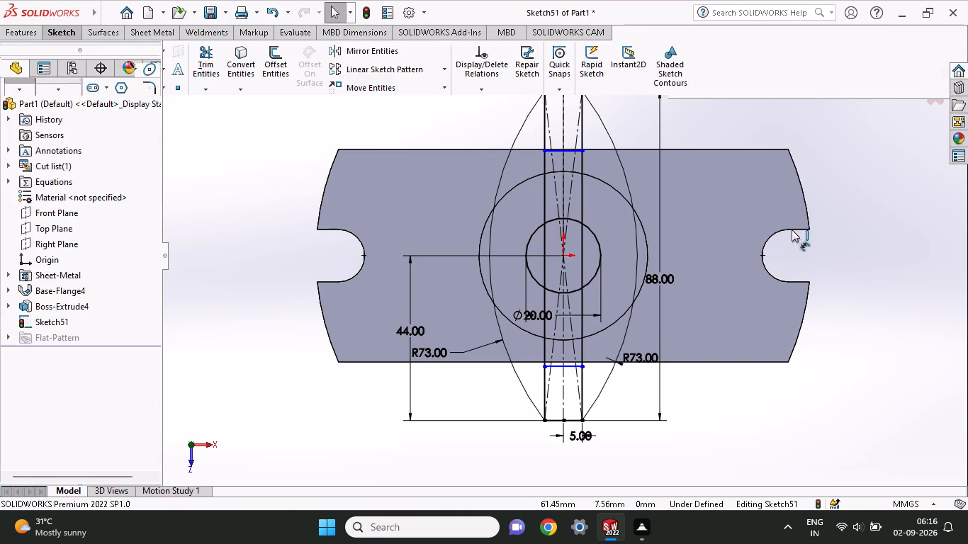
click(564, 255)
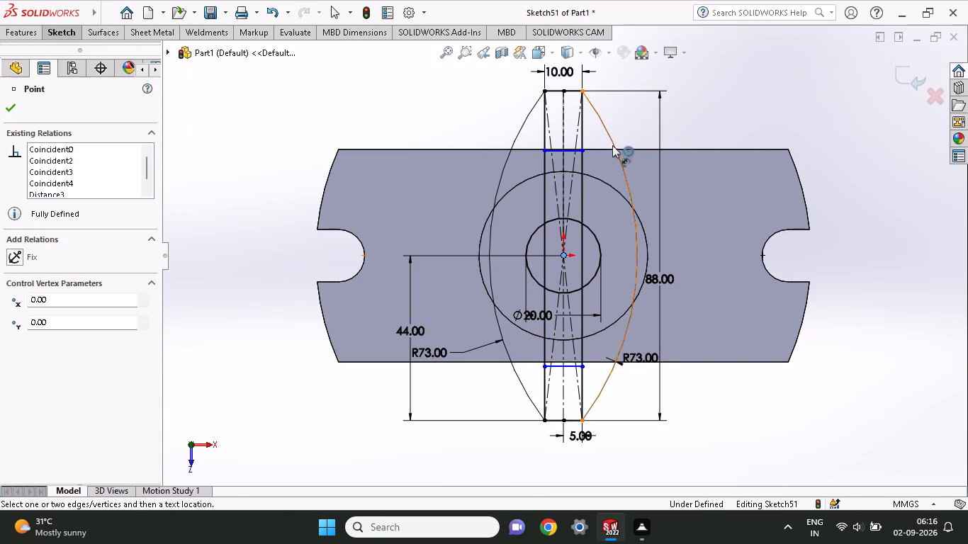
click(584, 153)
click(607, 189)
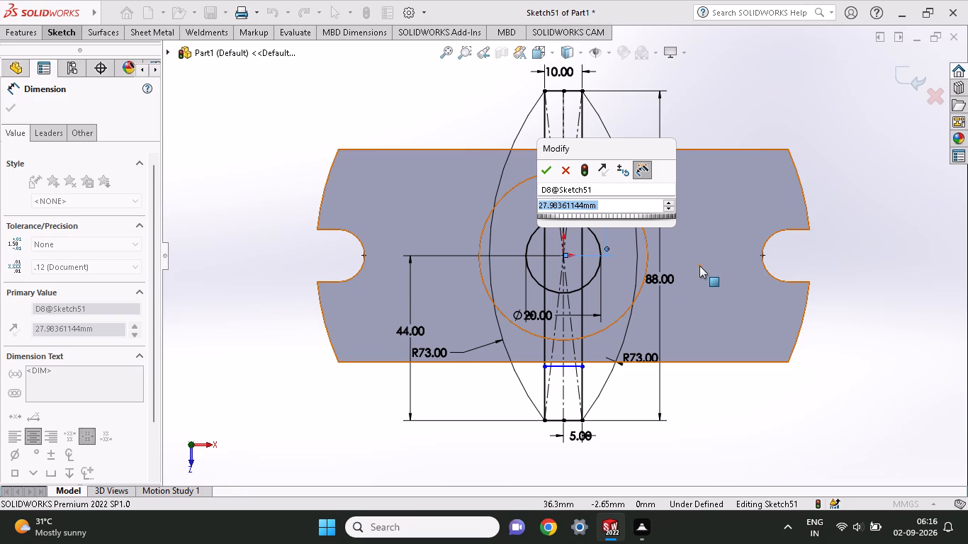
text(25)
key(Return)
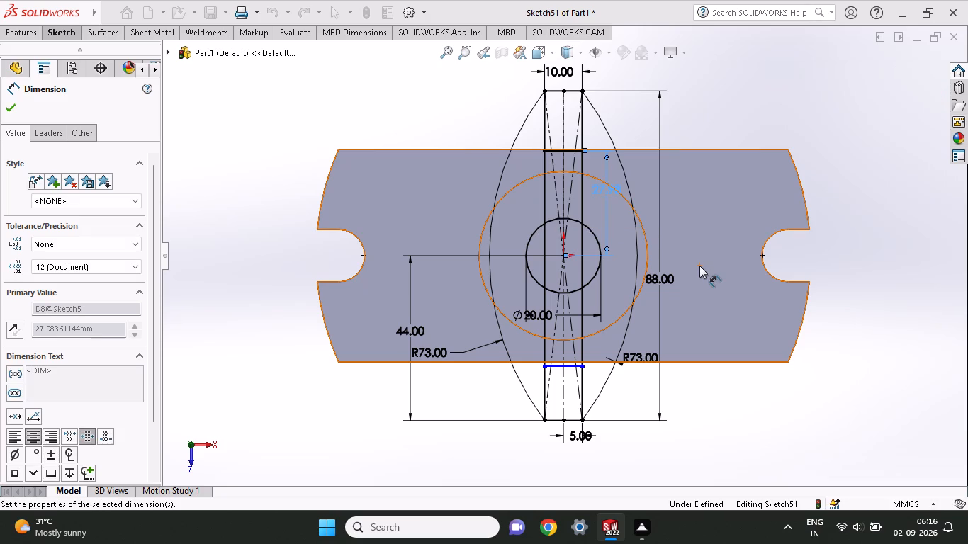
click(582, 369)
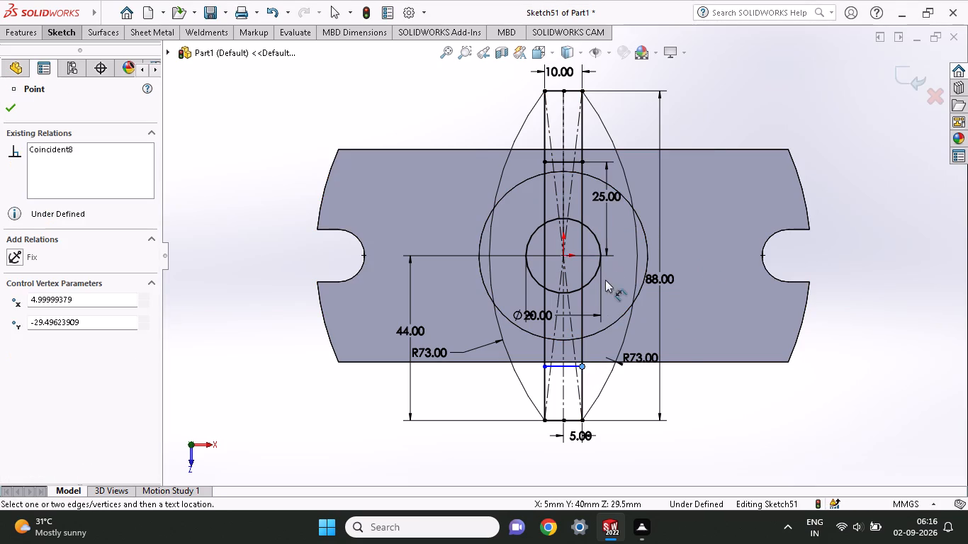
click(561, 256)
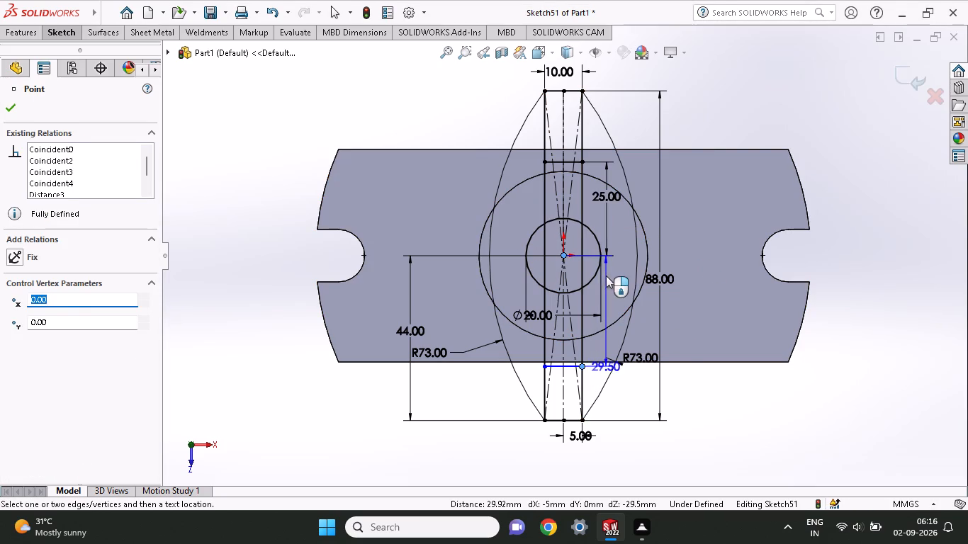
click(606, 276)
text(25)
key(Return)
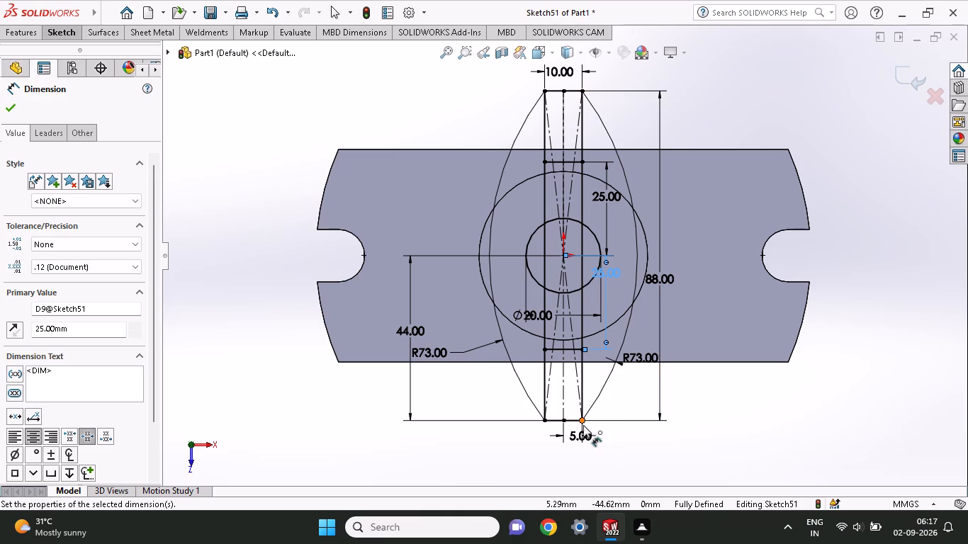
Sketch two corner rectangles along the outside of the central rectangle's long sides, about 3.7 × 88 mm and 4.5 × 88 mm.
click(57, 35)
click(105, 68)
click(105, 87)
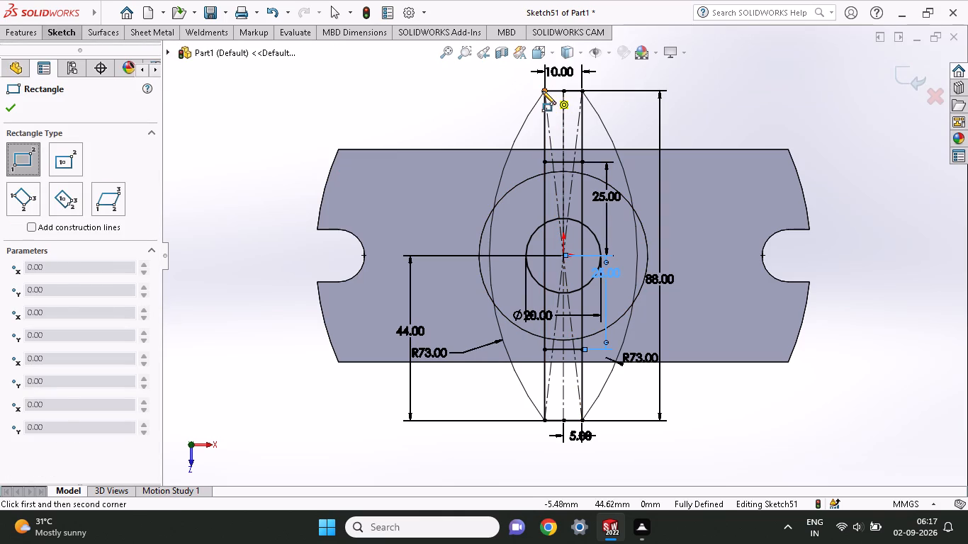
click(541, 91)
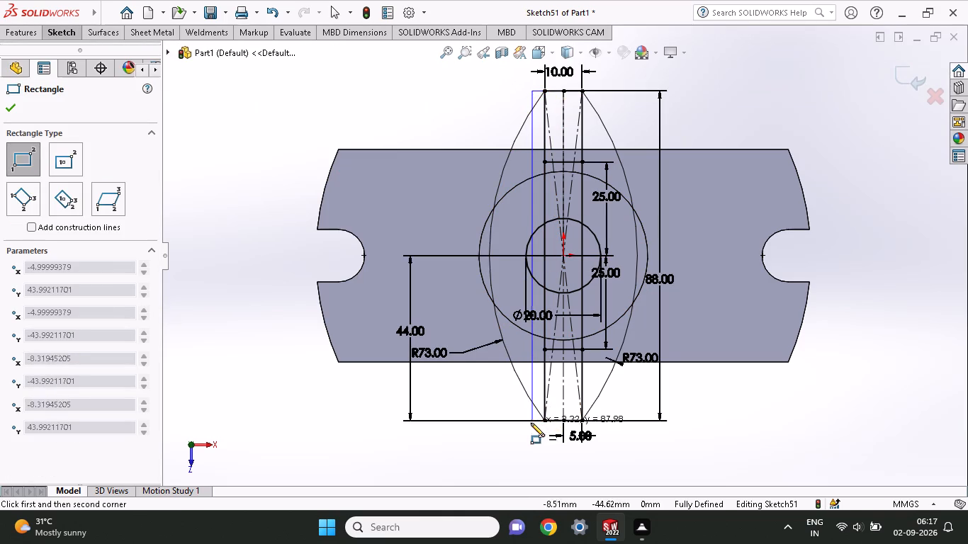
click(531, 423)
click(583, 90)
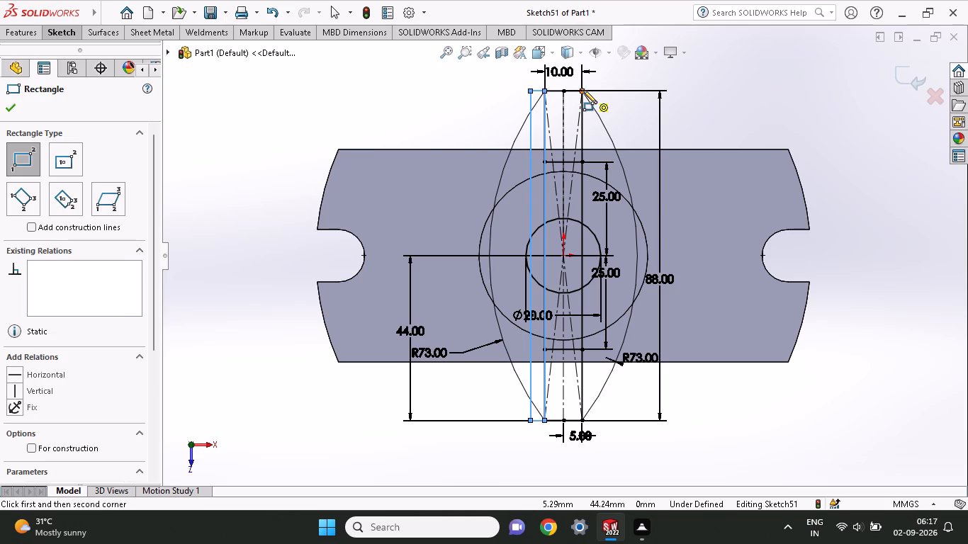
click(599, 423)
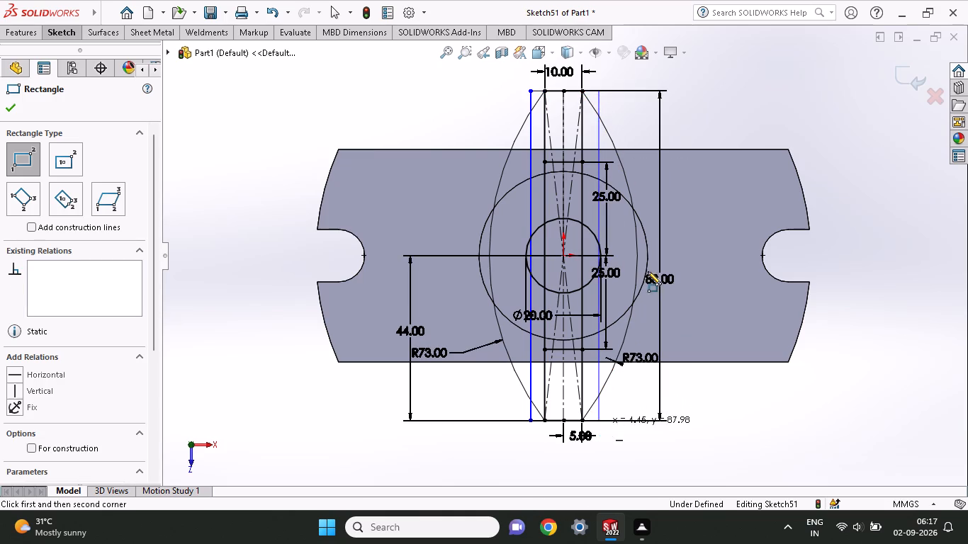
Dimension the width of each of the two narrow side rectangles to 5 mm.
click(68, 29)
click(69, 67)
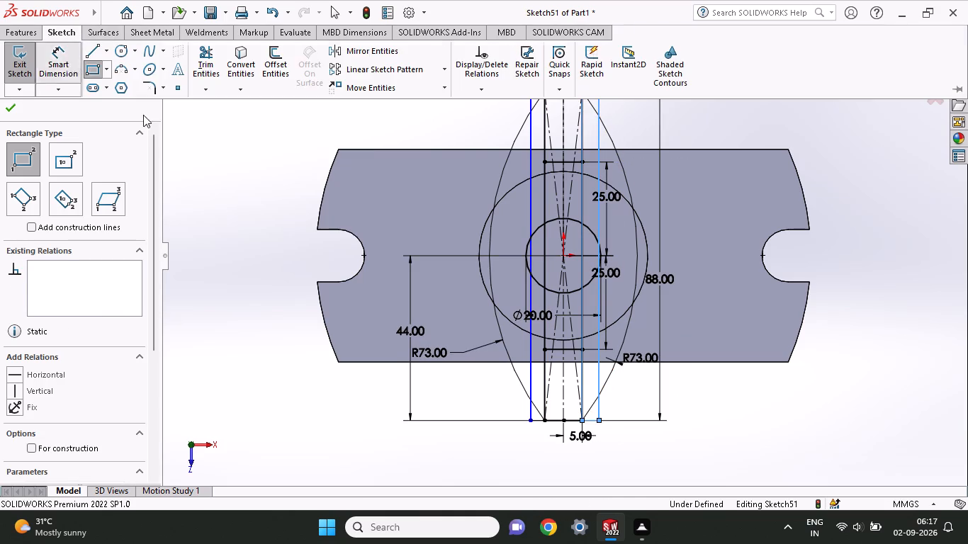
click(530, 420)
click(544, 421)
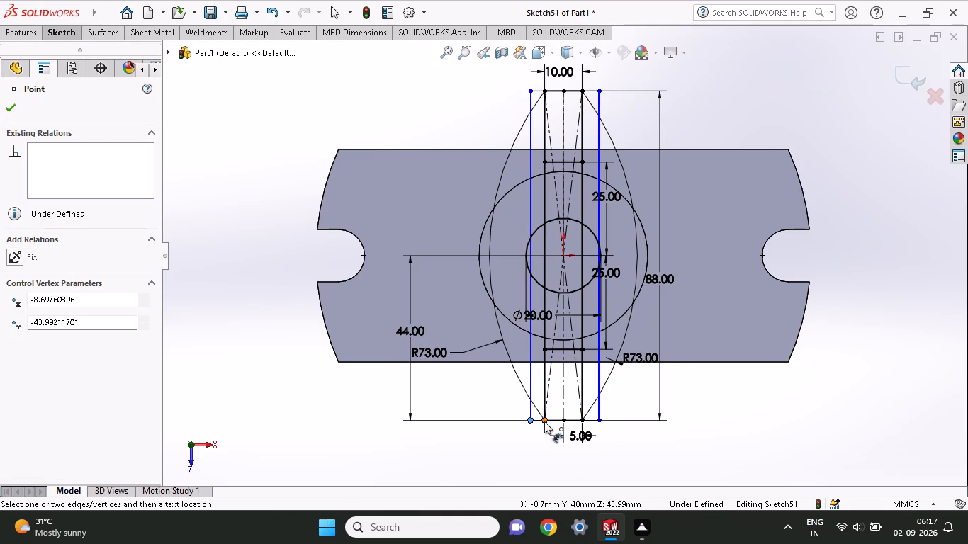
click(539, 434)
key(5)
key(Return)
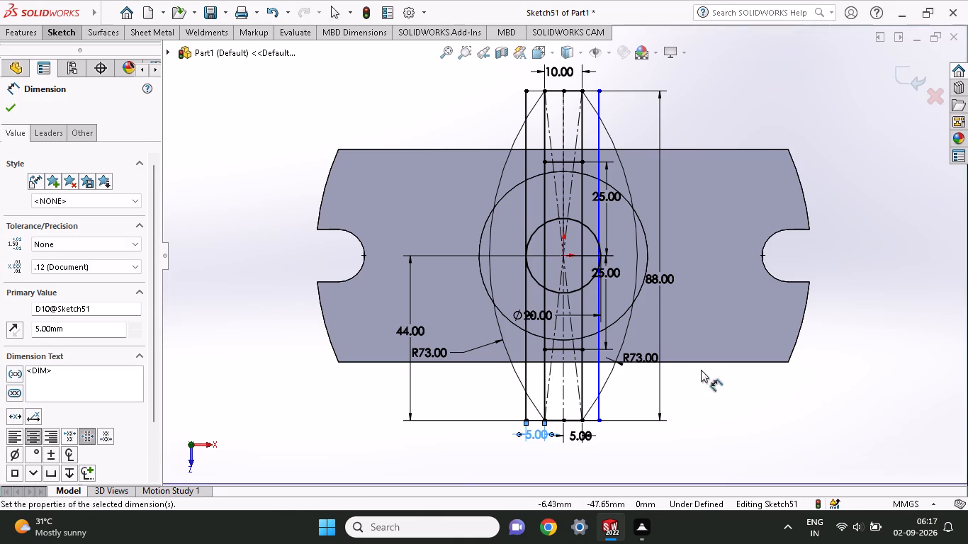
click(583, 421)
click(597, 421)
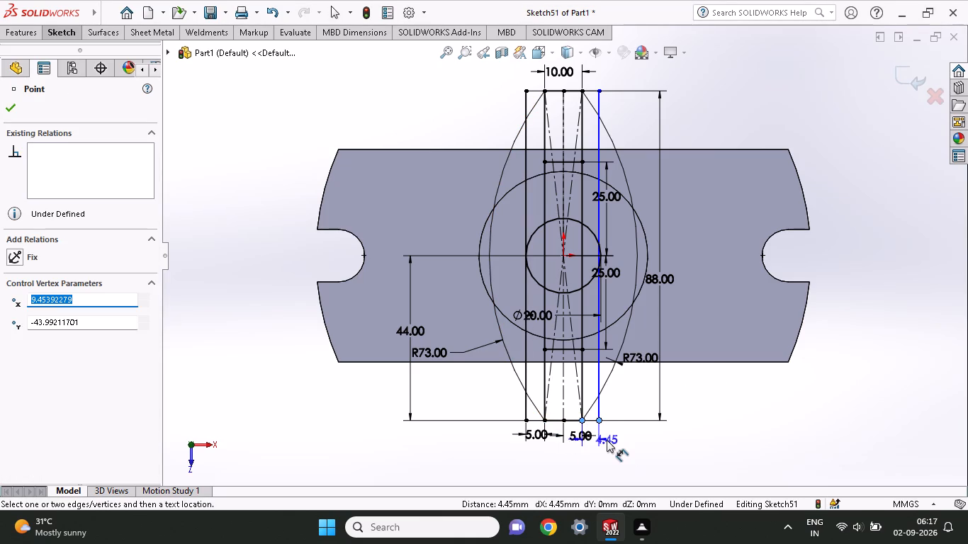
click(607, 448)
key(5)
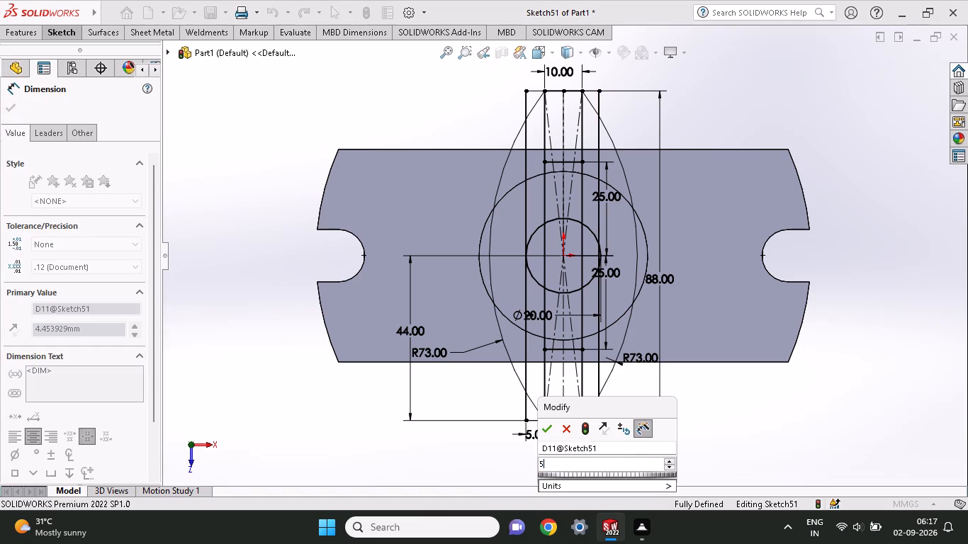
key(Return)
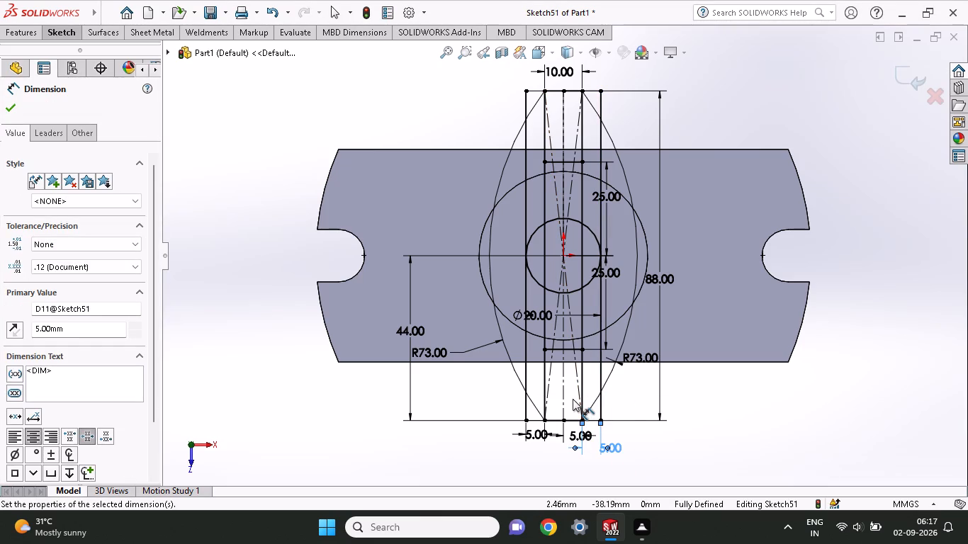
key(Escape)
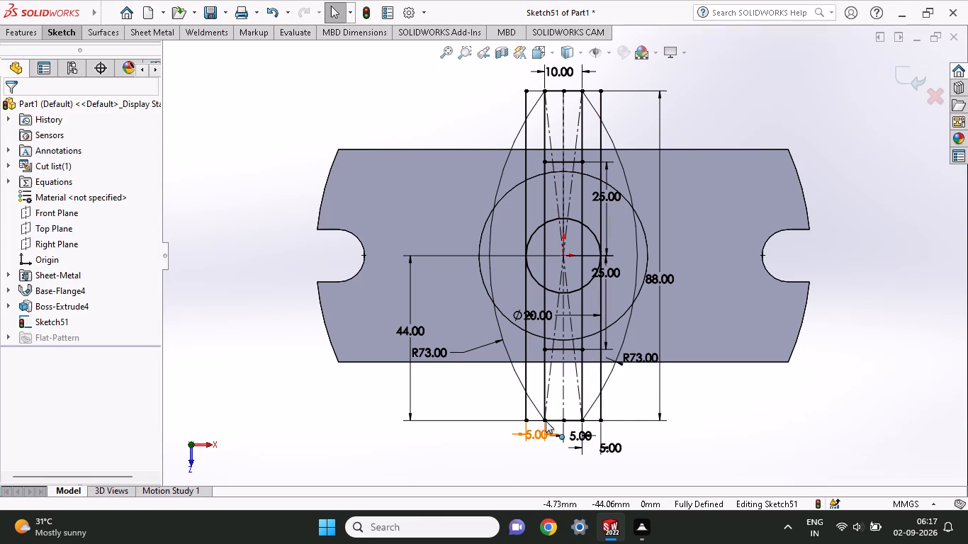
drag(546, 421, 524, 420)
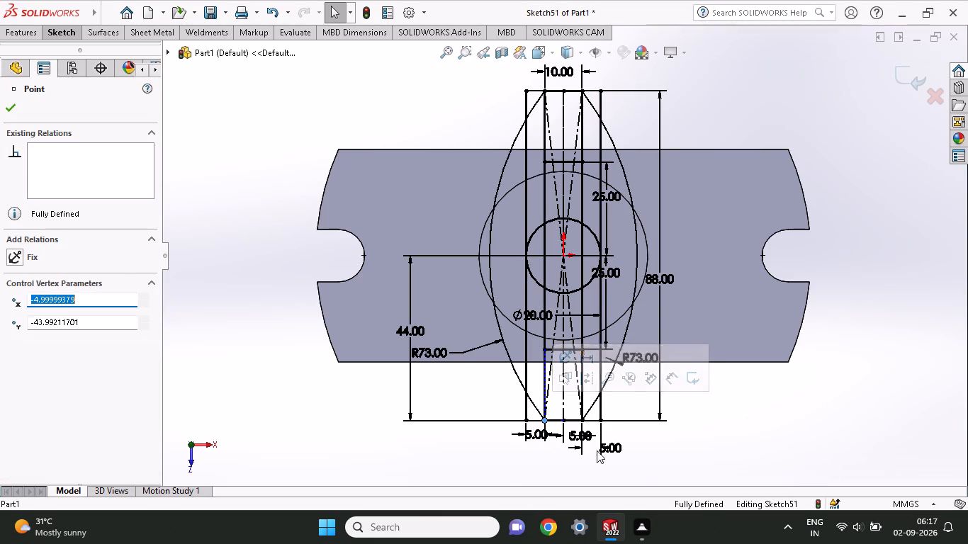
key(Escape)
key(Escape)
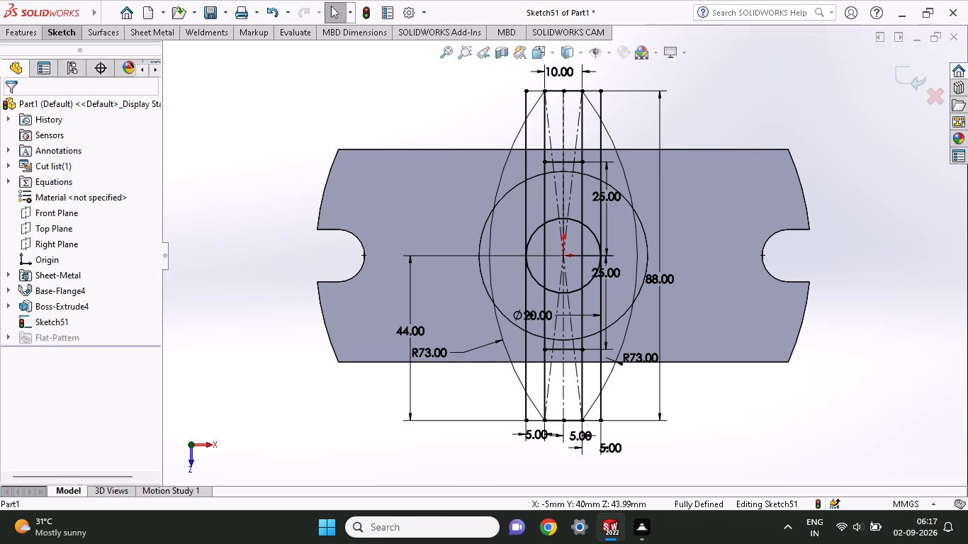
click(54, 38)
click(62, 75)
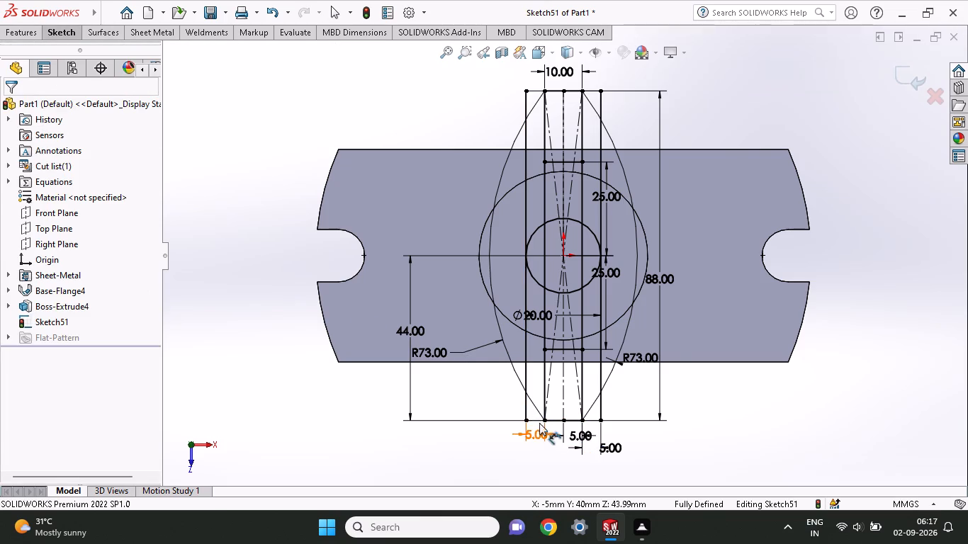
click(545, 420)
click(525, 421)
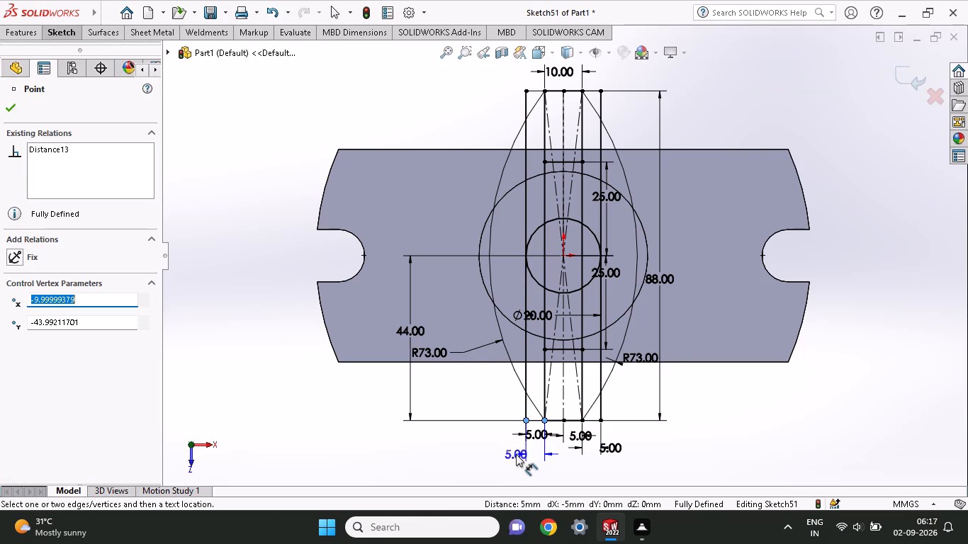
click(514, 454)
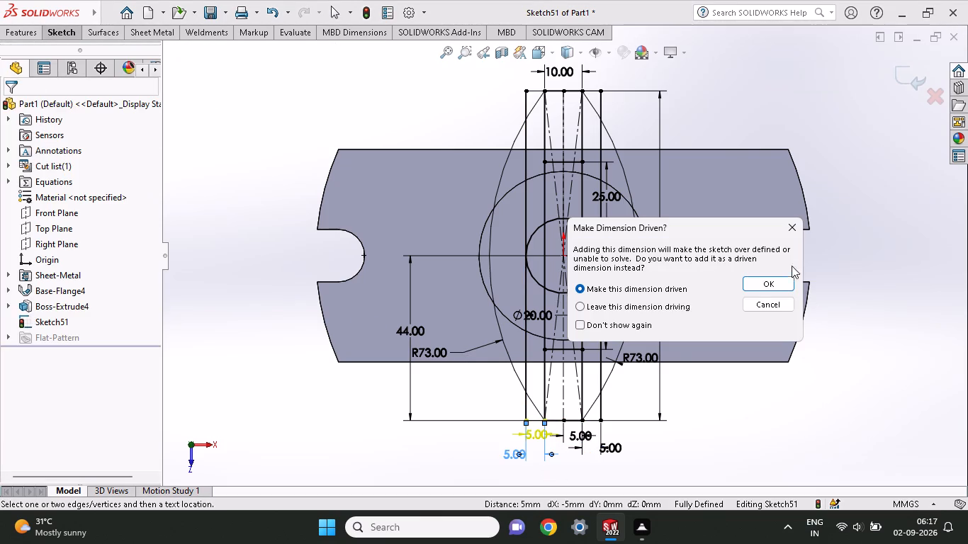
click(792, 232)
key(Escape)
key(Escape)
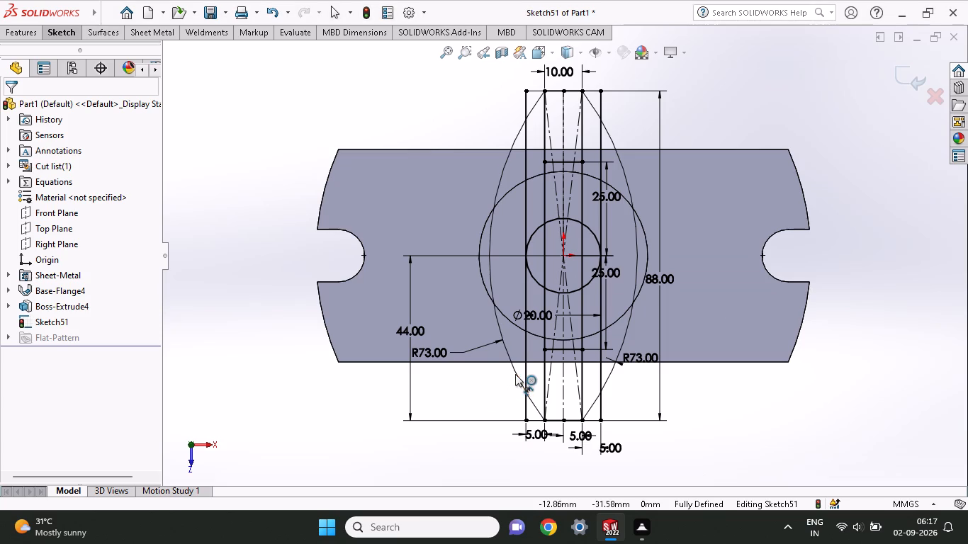
Delete the two R73 side arcs that start from the central rectangle's corners.
click(517, 374)
right_click(517, 374)
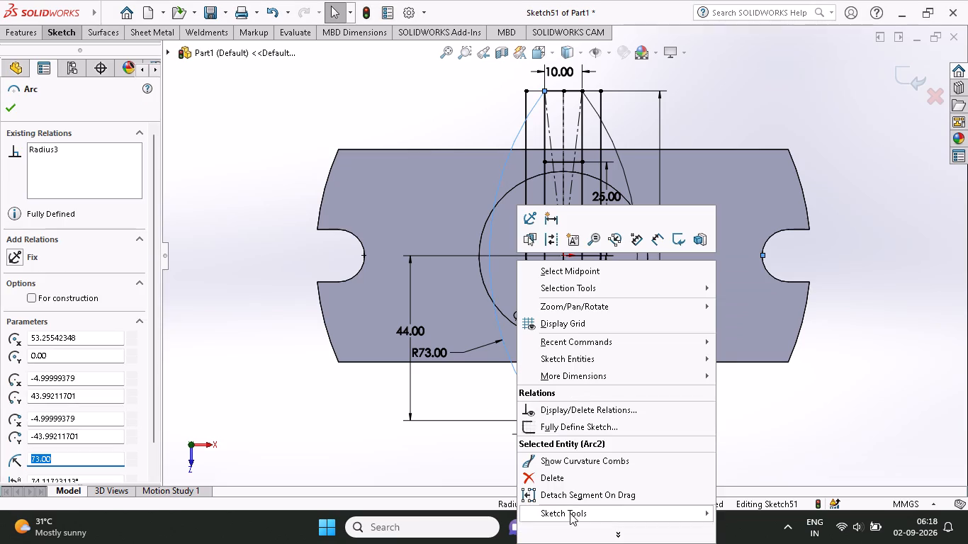
click(556, 470)
click(629, 293)
click(610, 294)
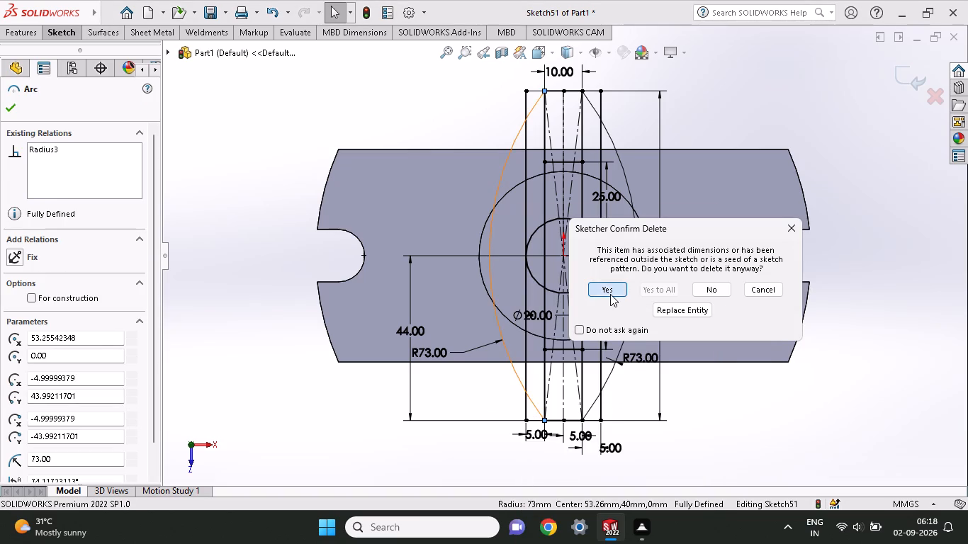
click(605, 387)
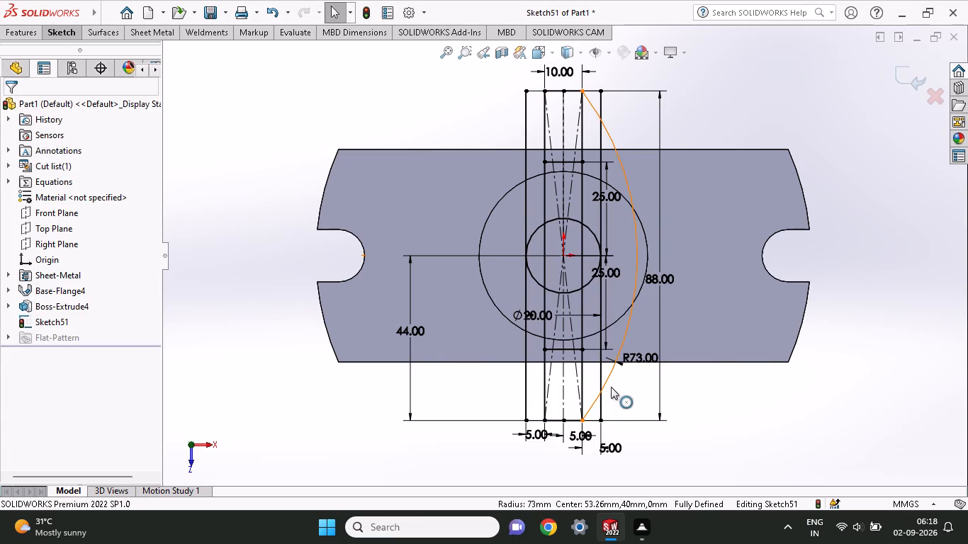
right_click(611, 387)
click(647, 480)
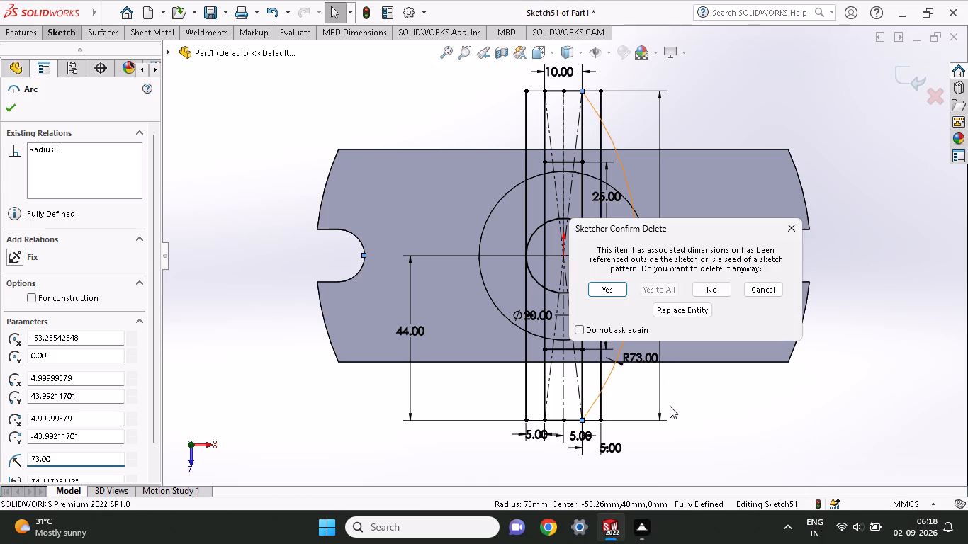
click(613, 289)
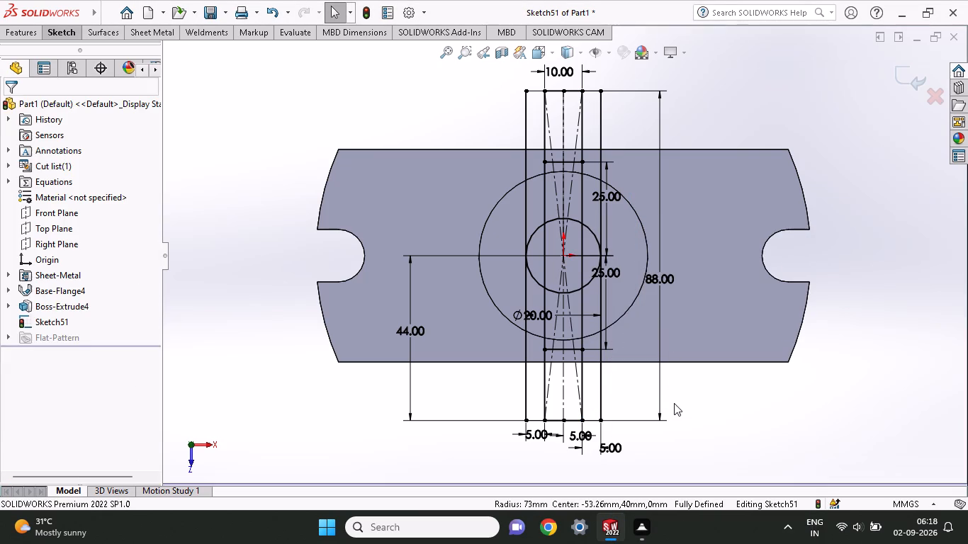
Sketch a three-point arc of about 103 mm radius bulging outward between the outer corners of the left side rectangle.
click(61, 31)
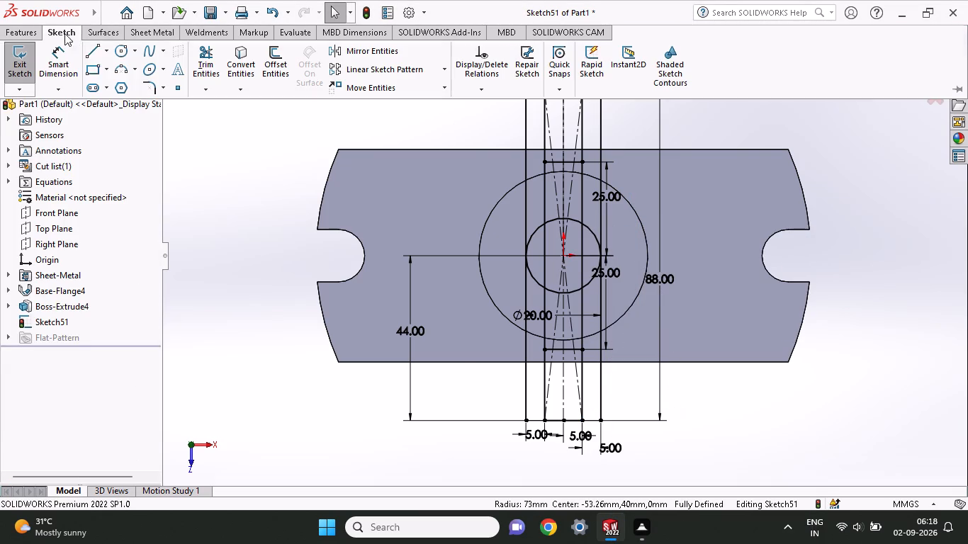
click(123, 64)
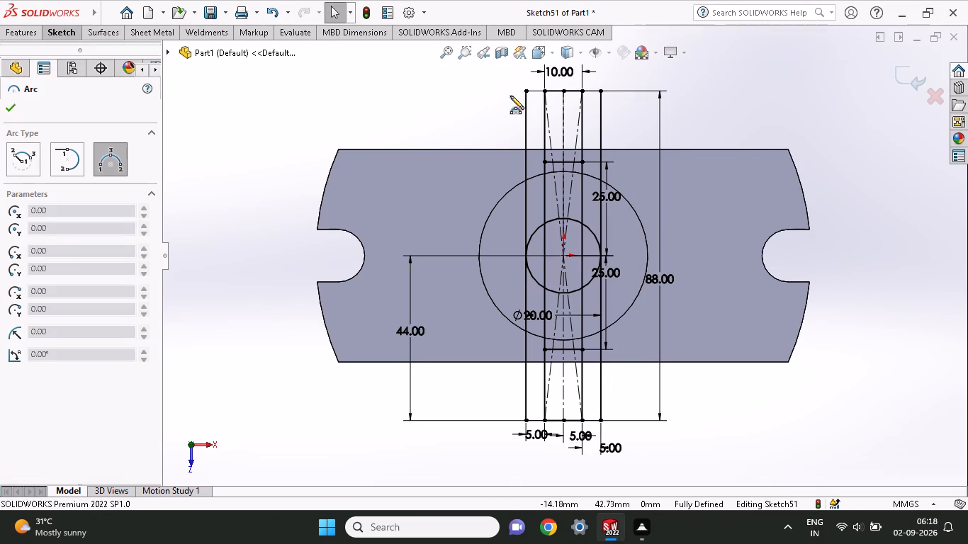
click(523, 92)
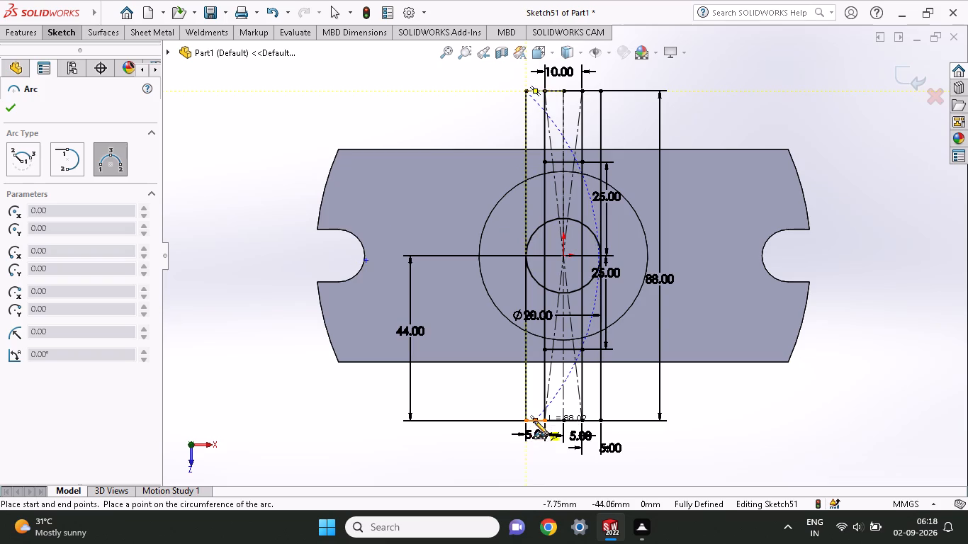
click(527, 421)
click(497, 333)
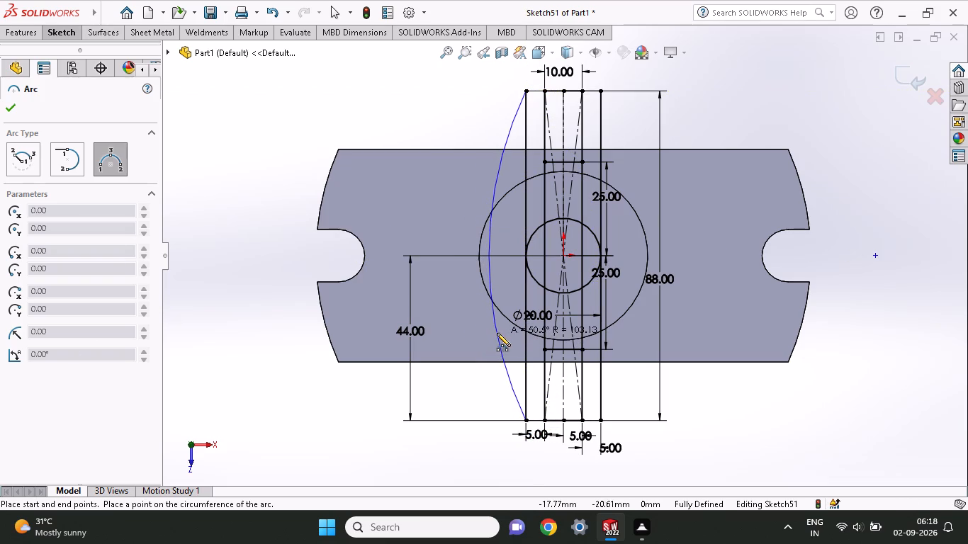
Place the arc outside the left side strip and set its radius to 73 mm.
drag(154, 372, 151, 438)
drag(94, 431, 0, 437)
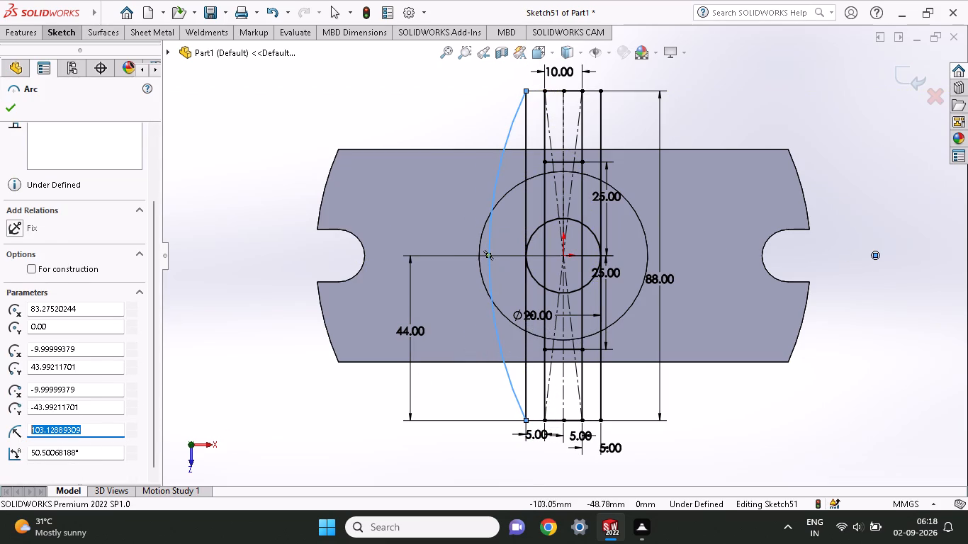
text(73)
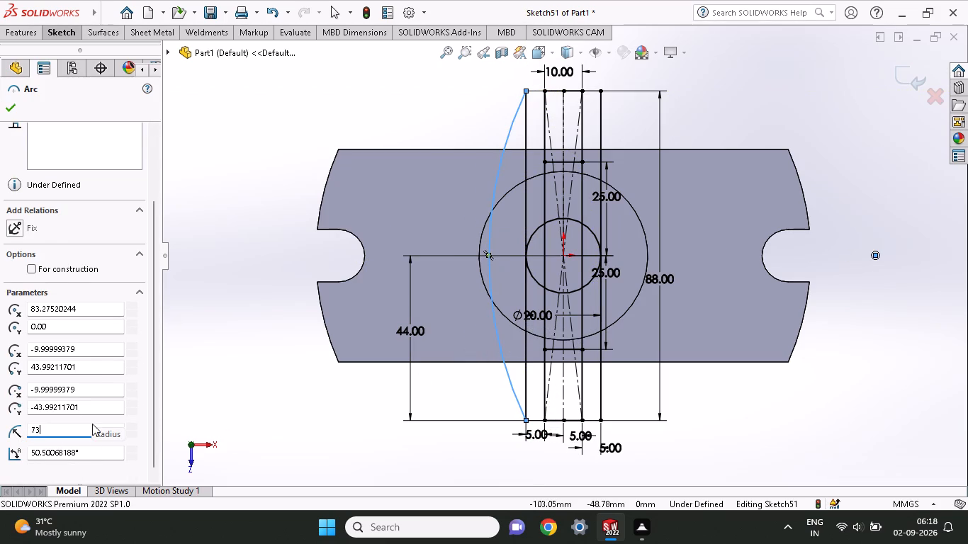
key(Return)
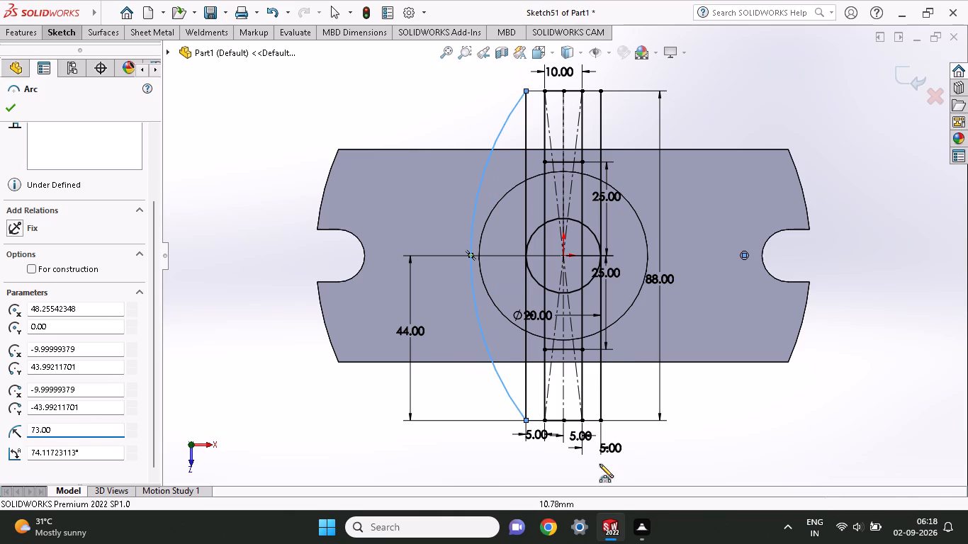
Sketch a three-point arc bulging outward between the right side strip's outer corners and set its radius to 73 mm.
click(600, 419)
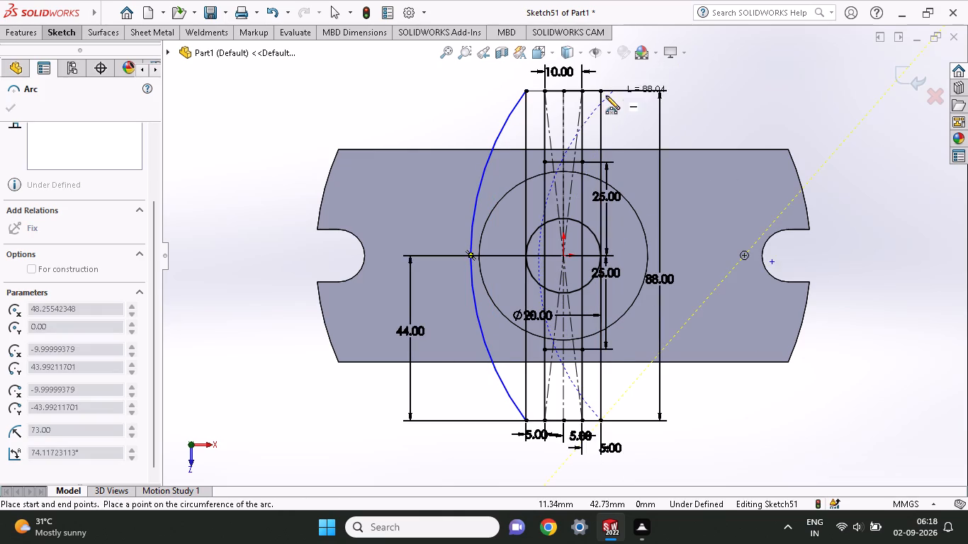
click(601, 89)
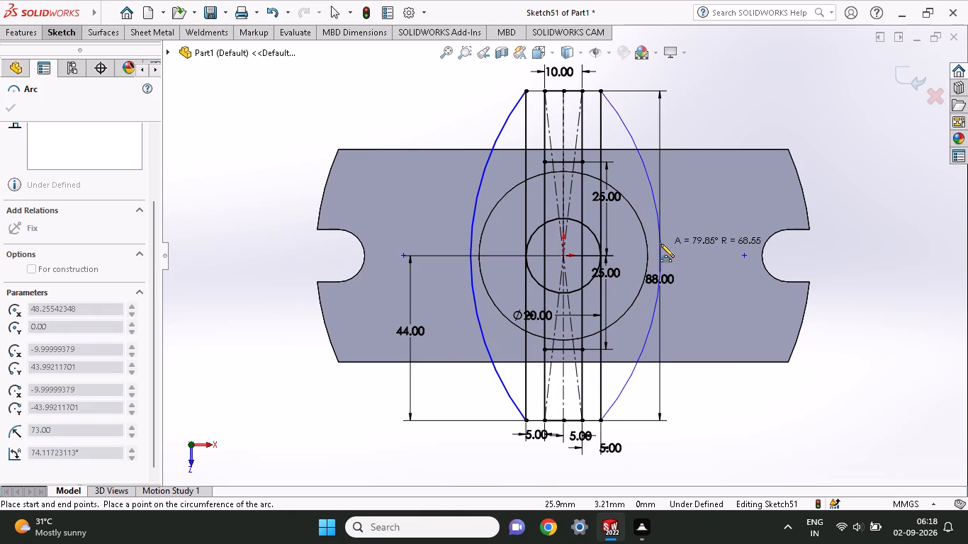
click(653, 244)
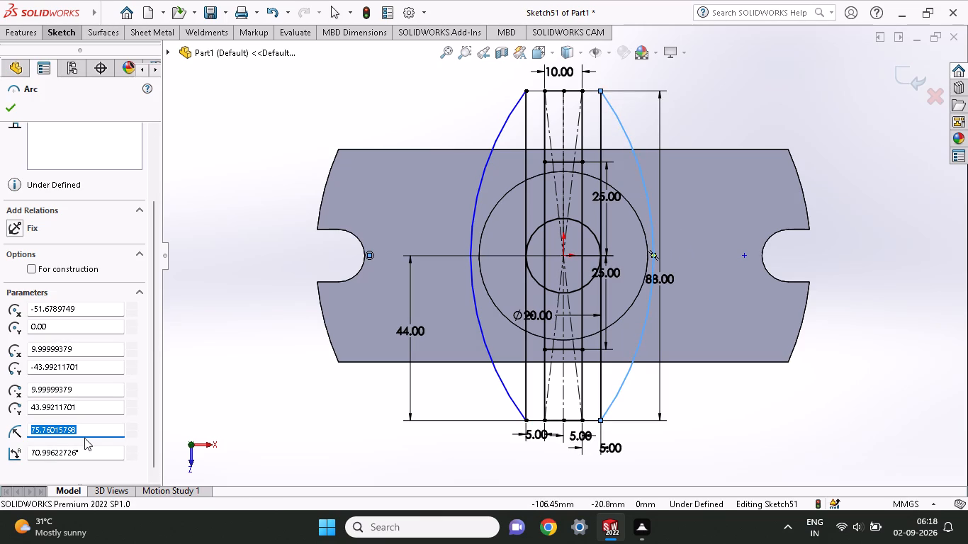
text(73)
key(Return)
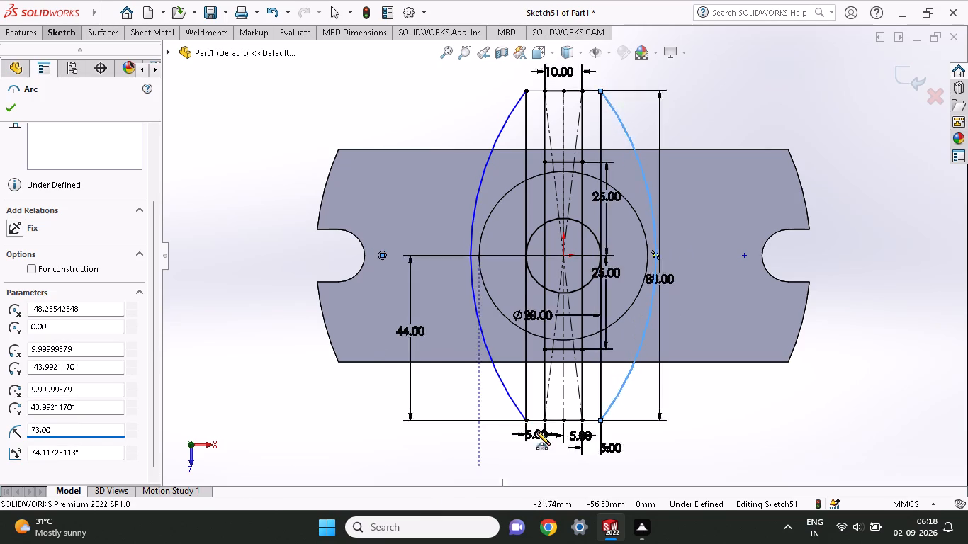
key(Escape)
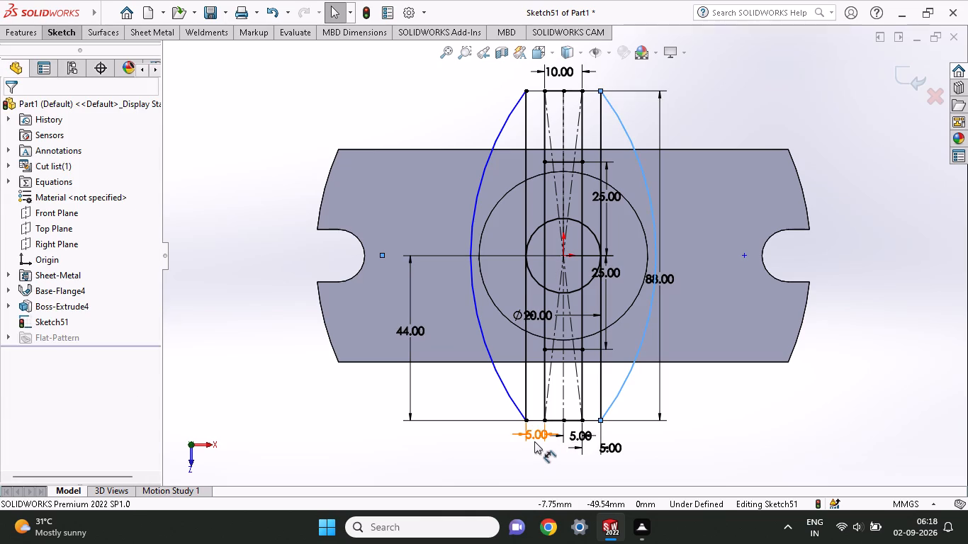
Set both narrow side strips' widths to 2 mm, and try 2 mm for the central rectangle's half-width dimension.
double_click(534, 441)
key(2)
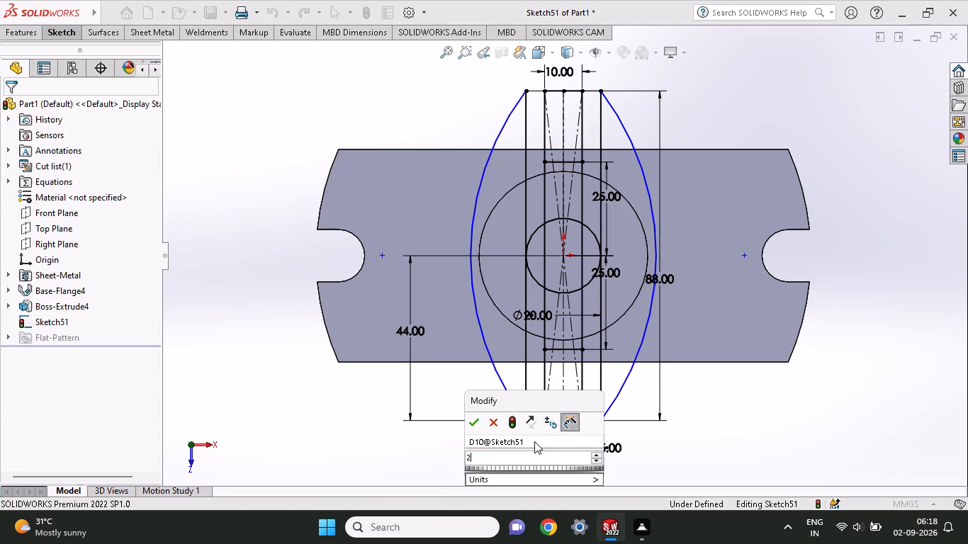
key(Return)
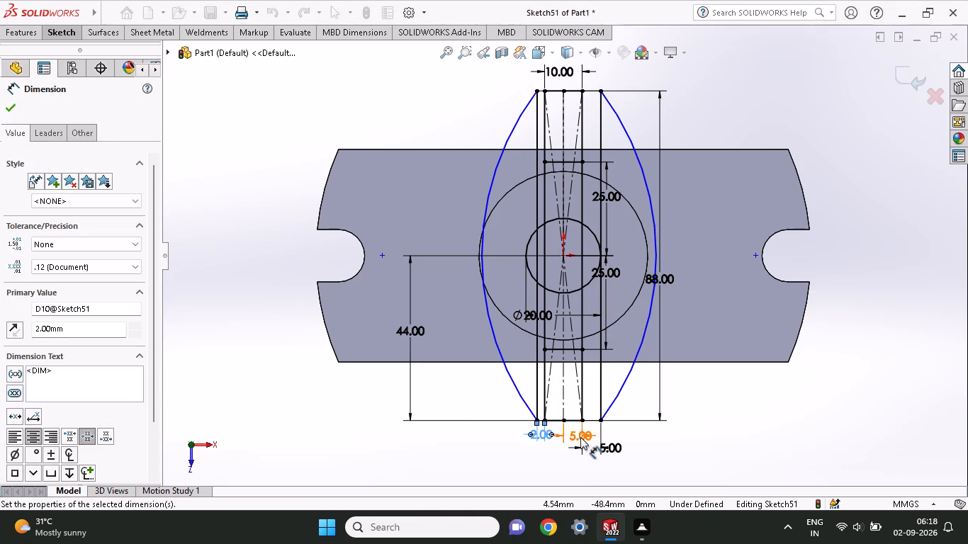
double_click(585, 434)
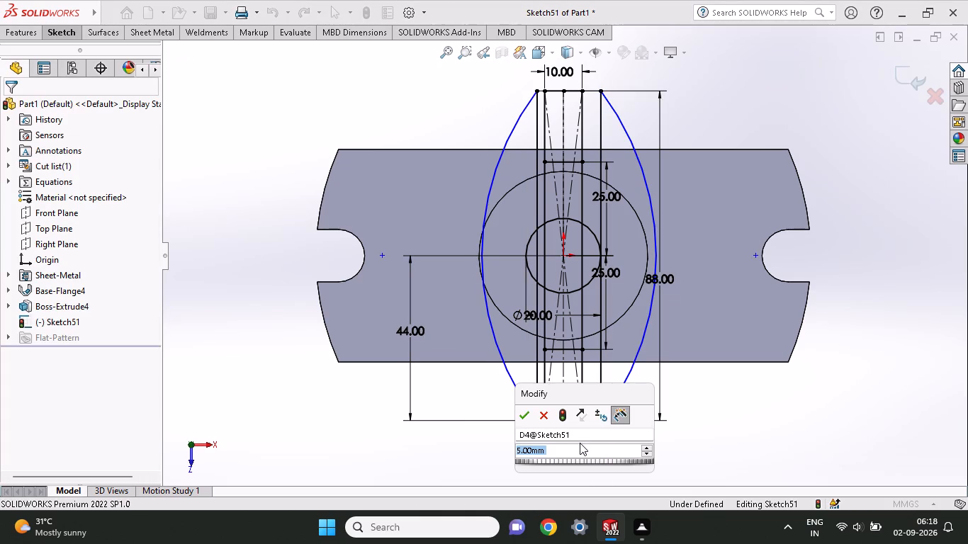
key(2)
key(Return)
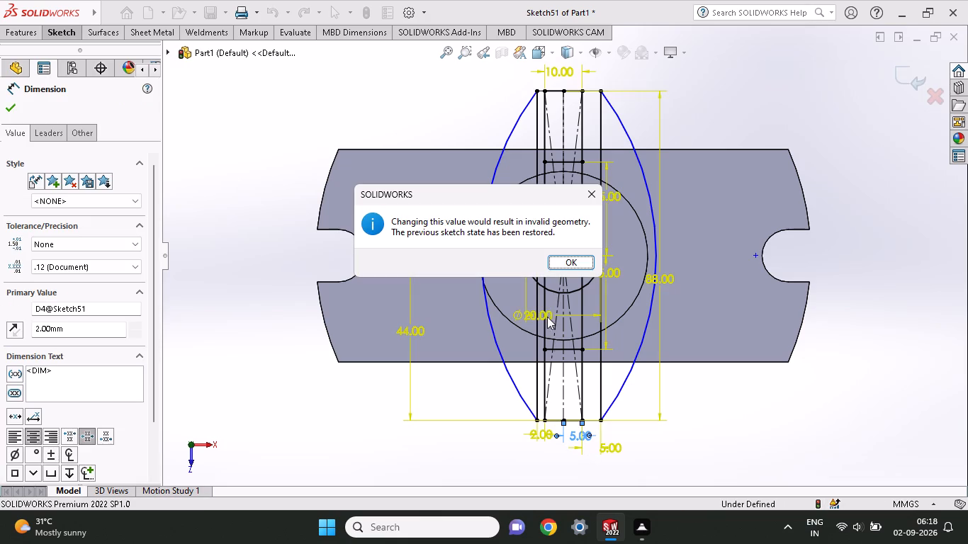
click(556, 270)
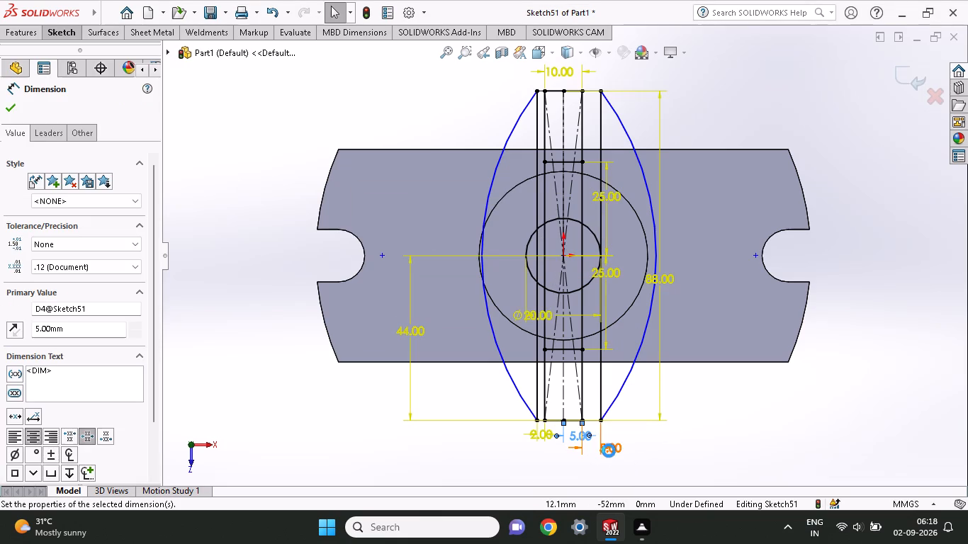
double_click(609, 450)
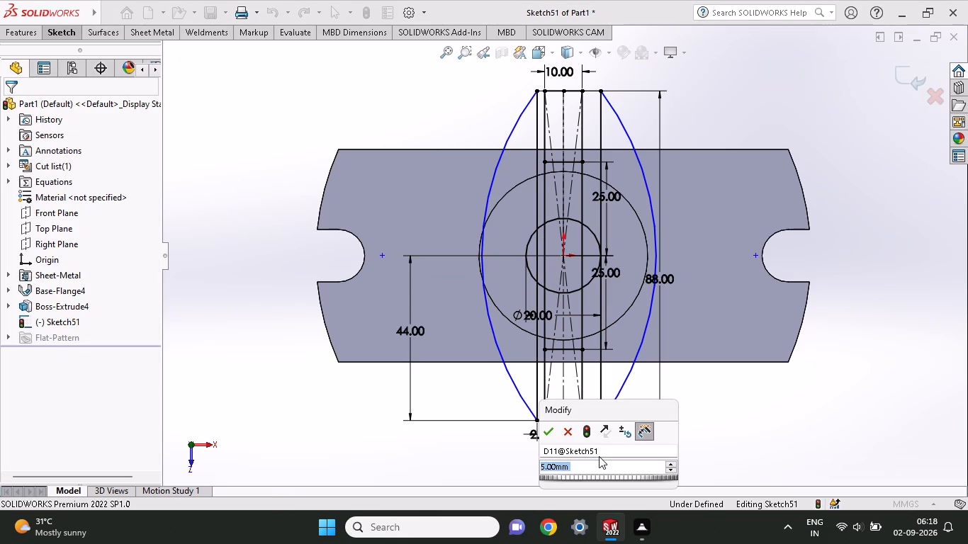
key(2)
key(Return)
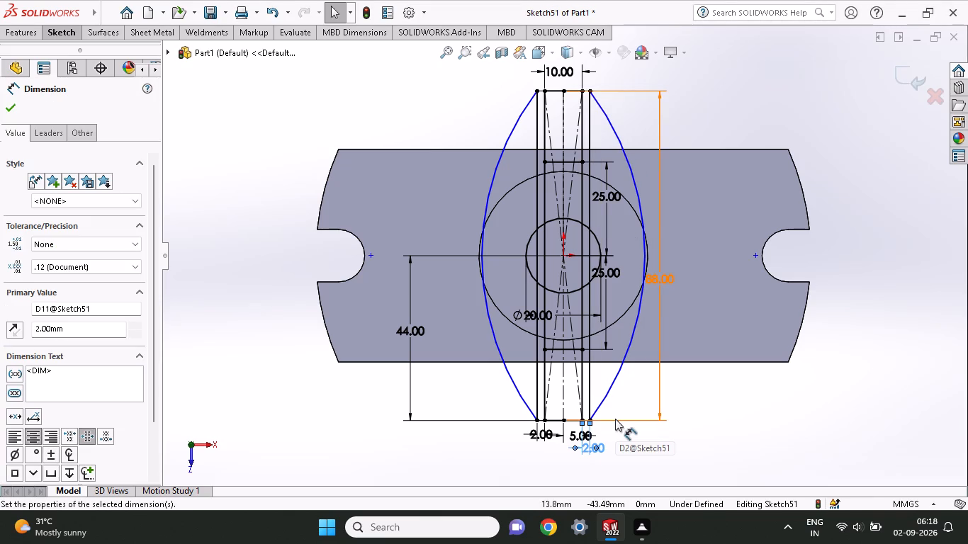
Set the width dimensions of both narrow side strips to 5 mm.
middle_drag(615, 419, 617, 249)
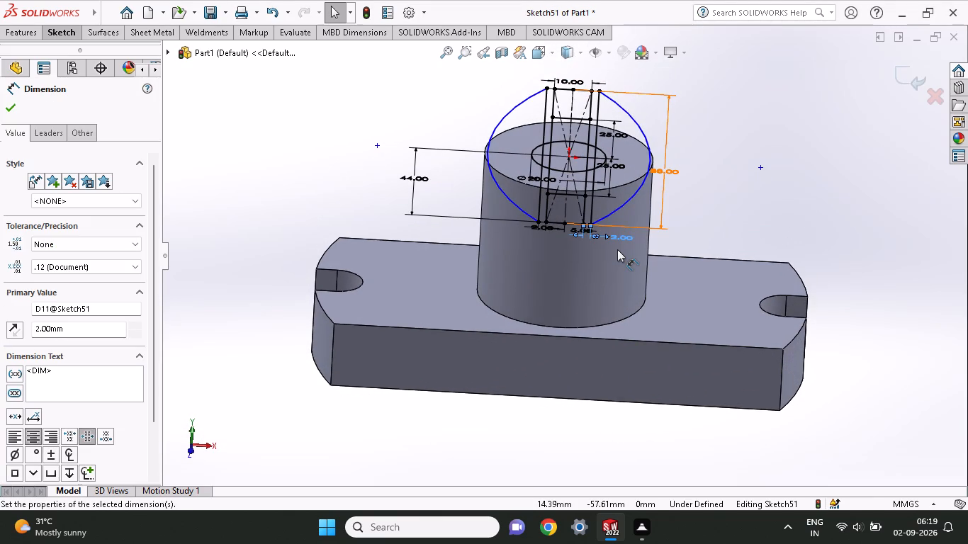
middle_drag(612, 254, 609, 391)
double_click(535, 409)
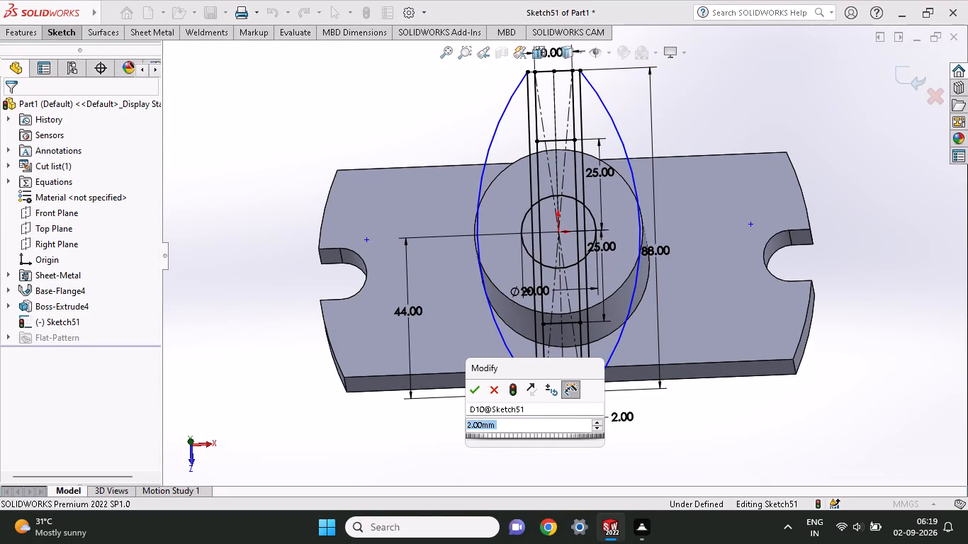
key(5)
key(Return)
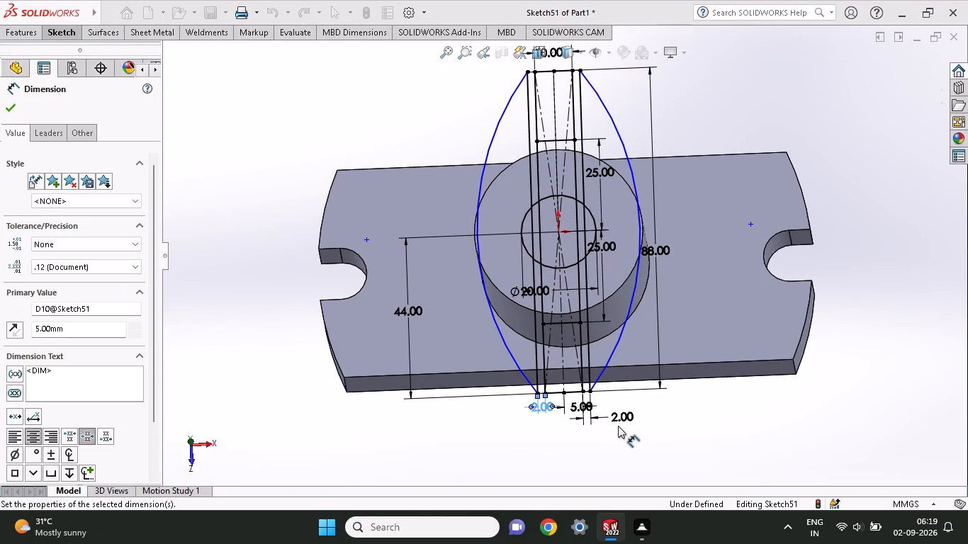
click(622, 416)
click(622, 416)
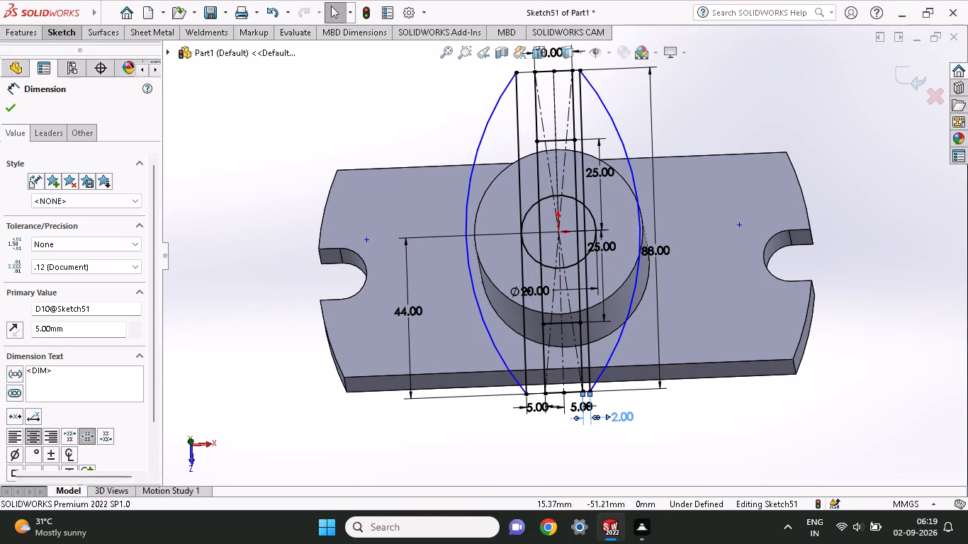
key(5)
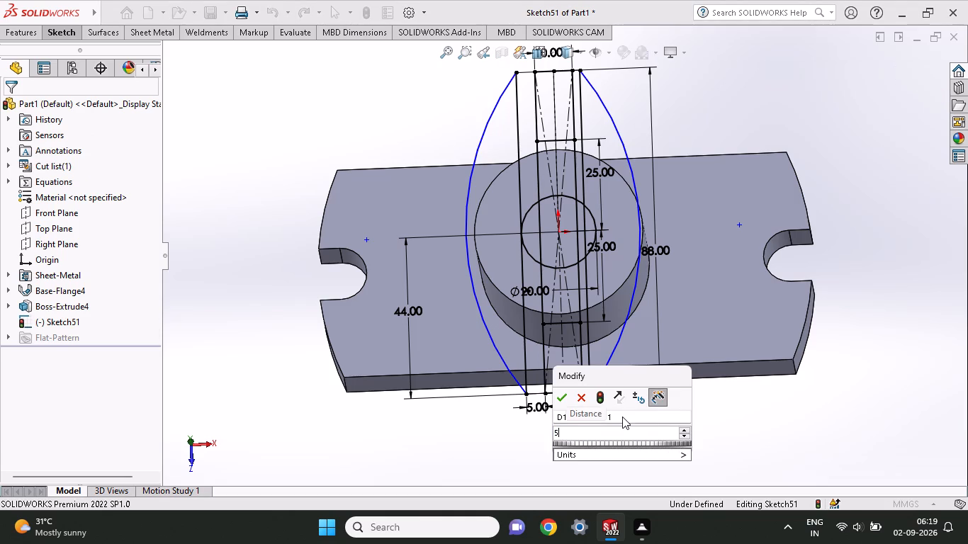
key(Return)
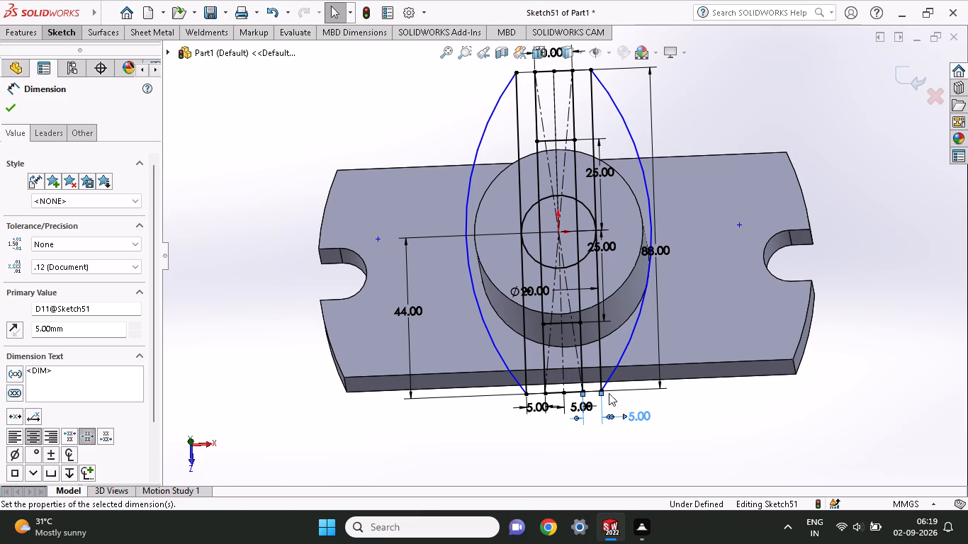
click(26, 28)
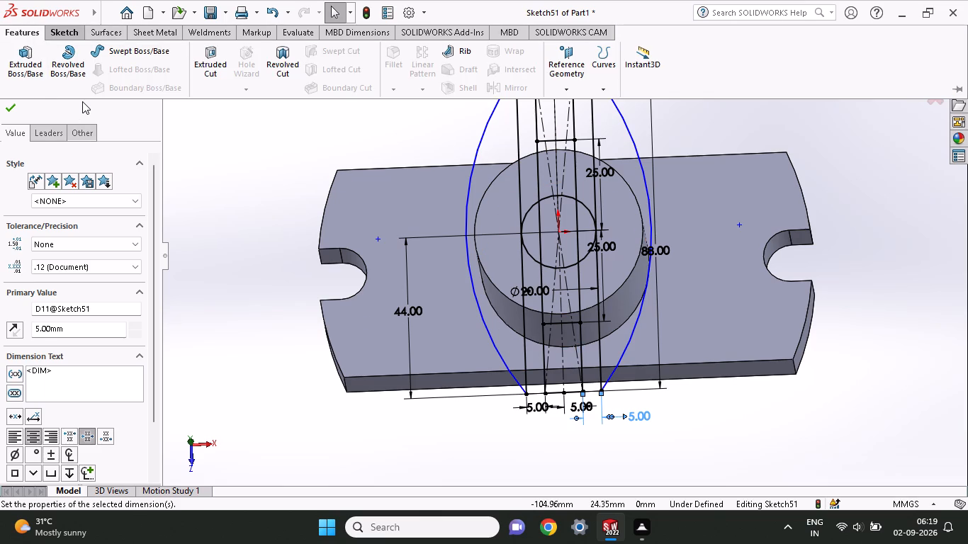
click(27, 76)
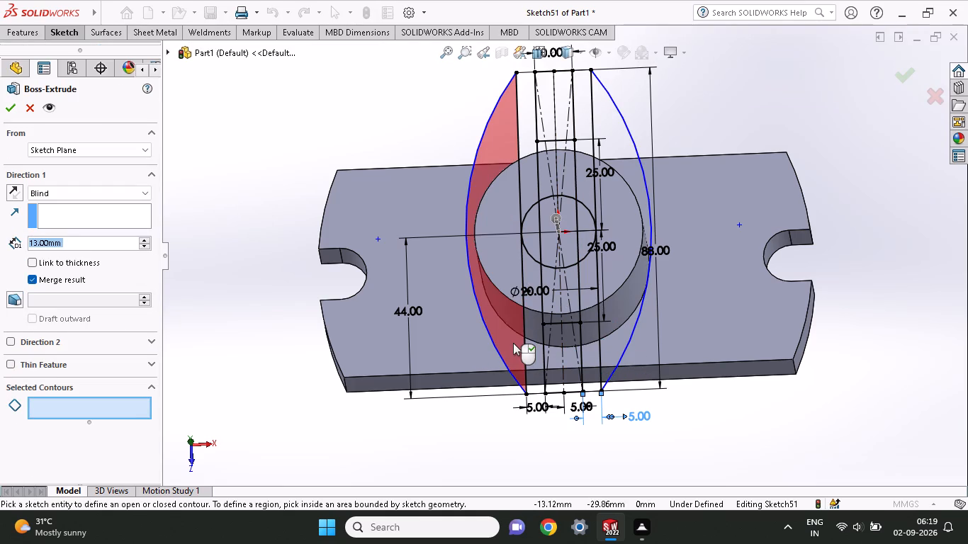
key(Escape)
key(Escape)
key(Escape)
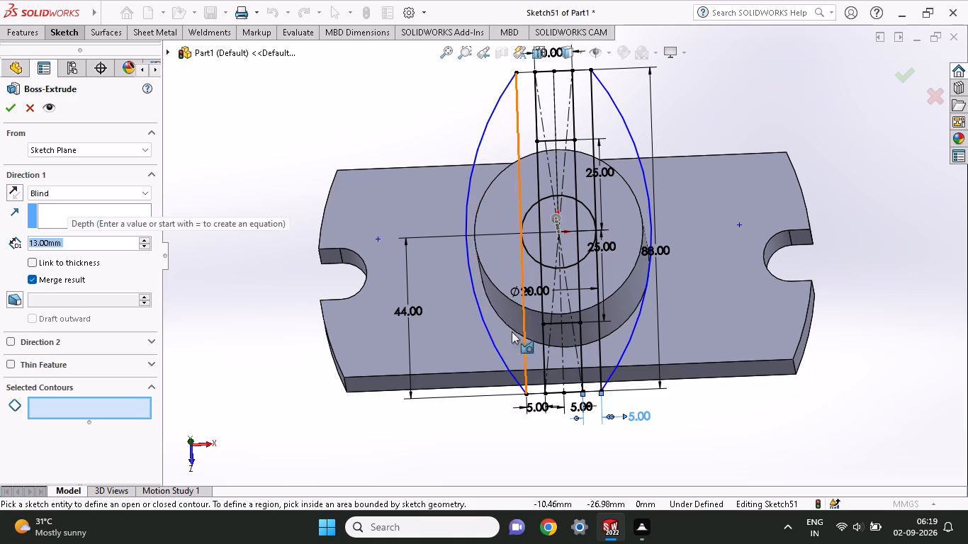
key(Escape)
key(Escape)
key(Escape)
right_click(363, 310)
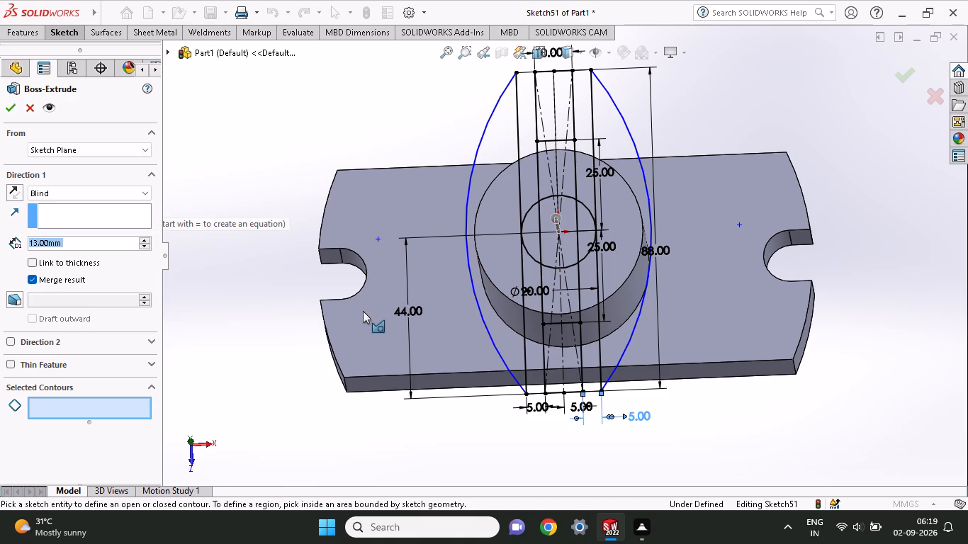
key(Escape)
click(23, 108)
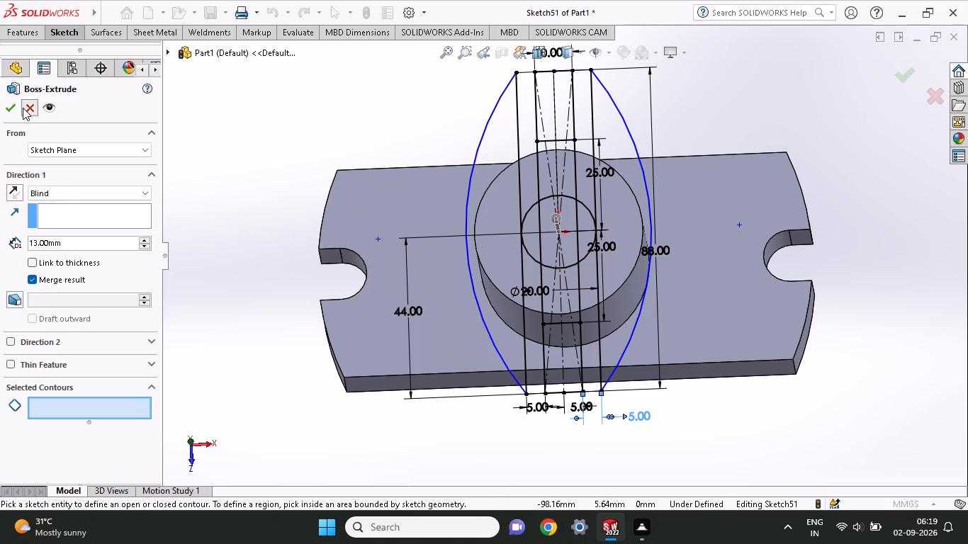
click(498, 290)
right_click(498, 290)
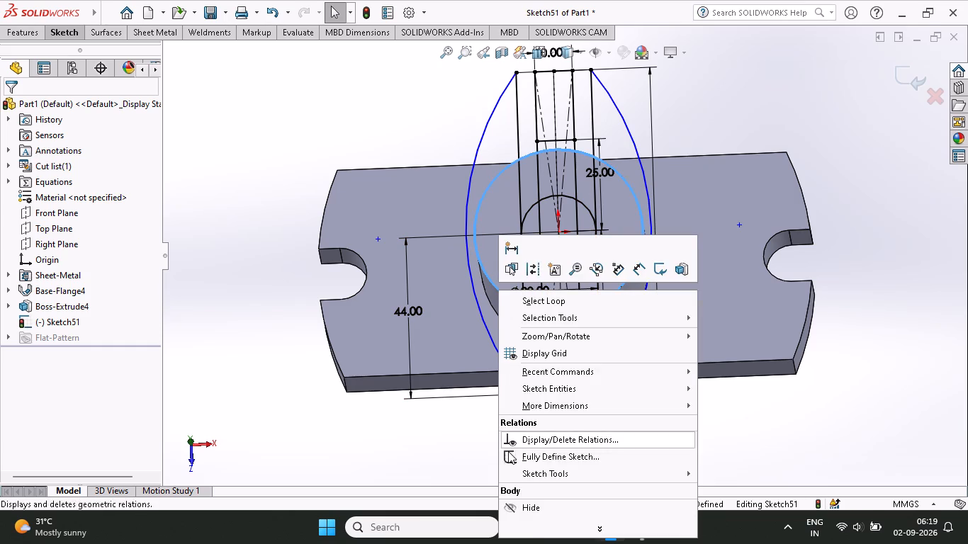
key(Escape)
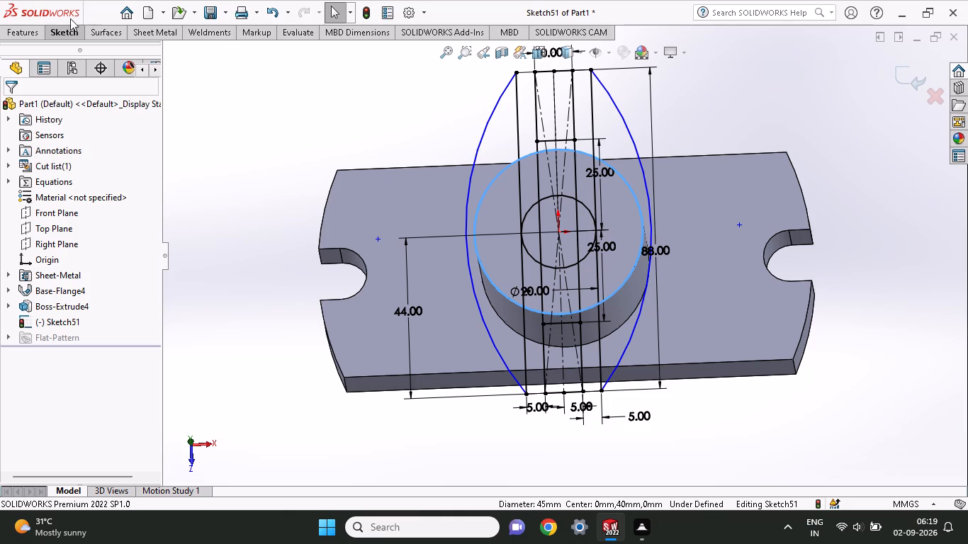
Trim away the long outer lines of both side strips, between the ends of the R73 arcs.
click(58, 37)
click(198, 63)
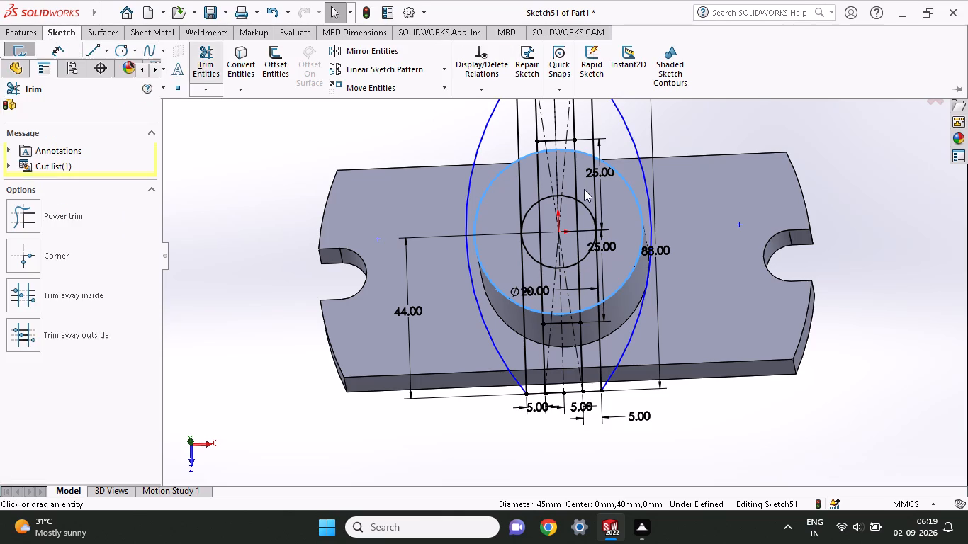
click(518, 132)
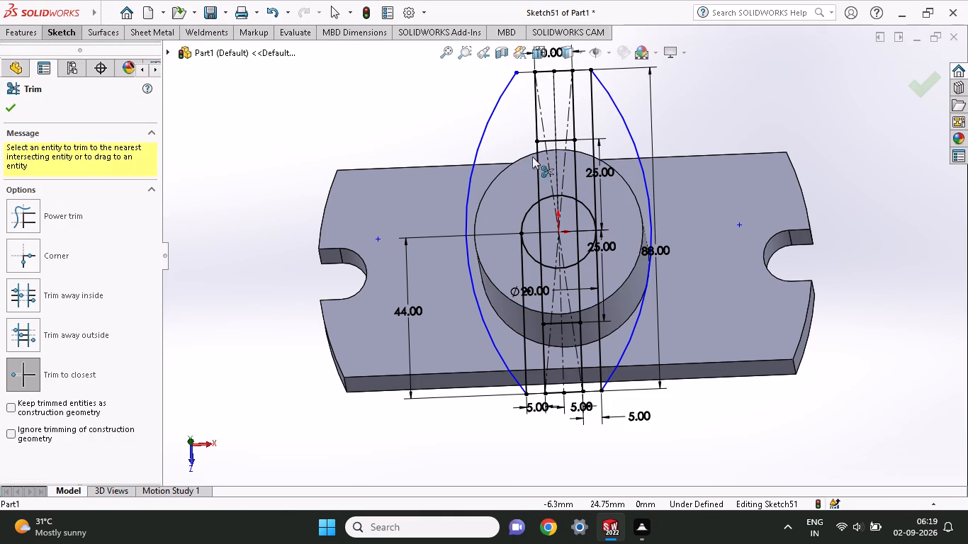
click(522, 279)
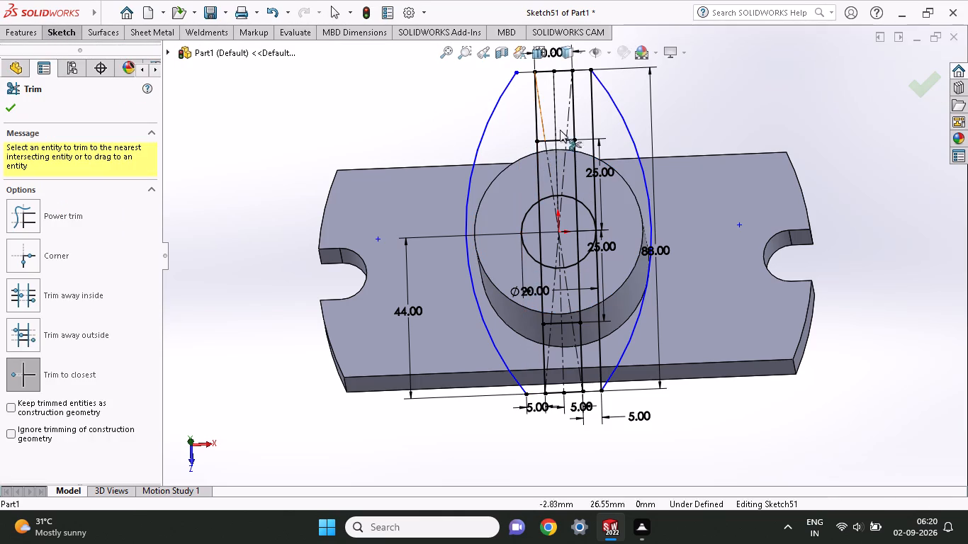
click(589, 117)
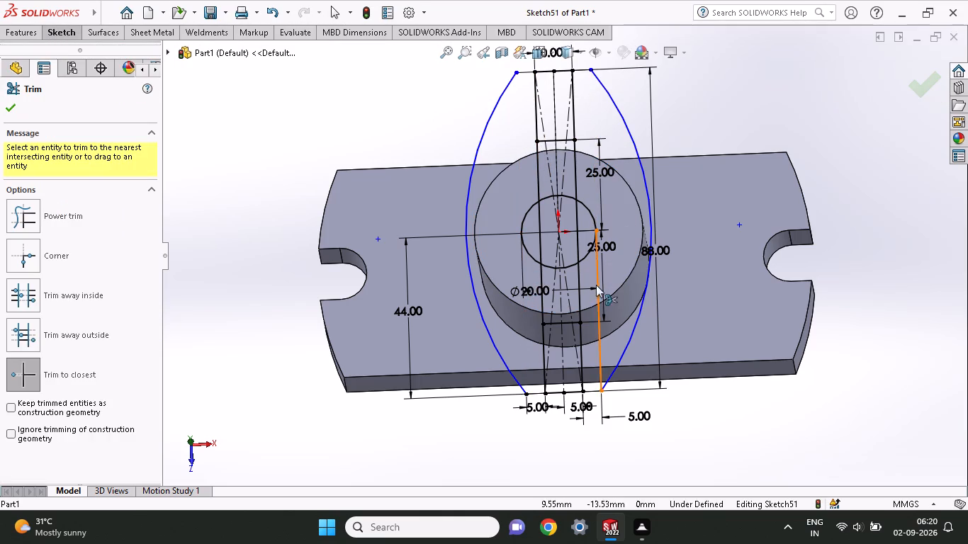
click(599, 288)
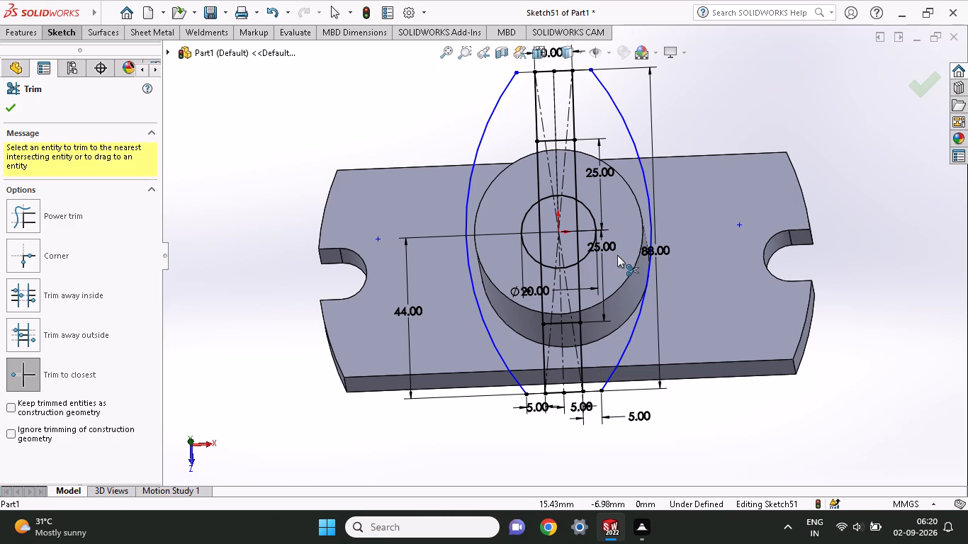
Trim the central rectangle's lower short edge plus the diagonals and centreline below the boss, accepting deletion of their associated dimensions.
click(548, 338)
click(574, 339)
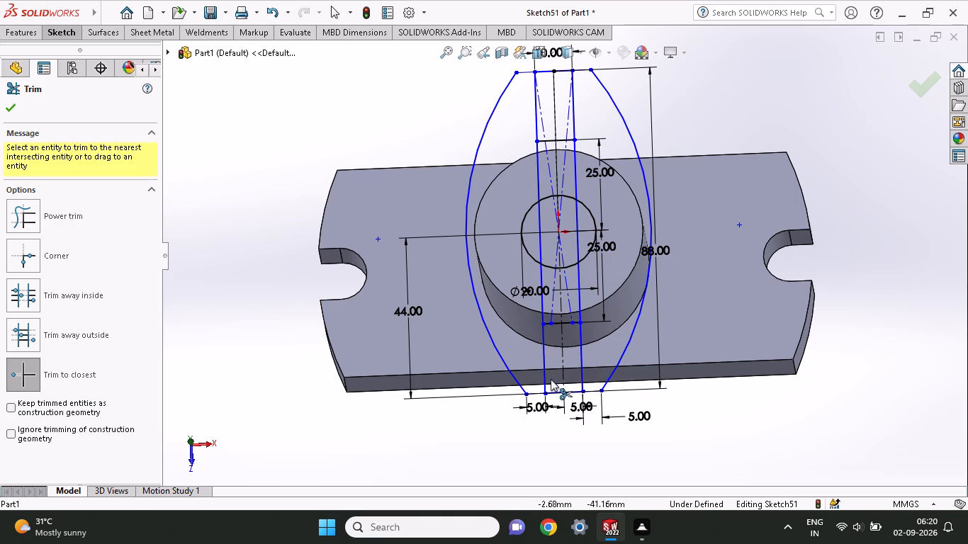
click(555, 390)
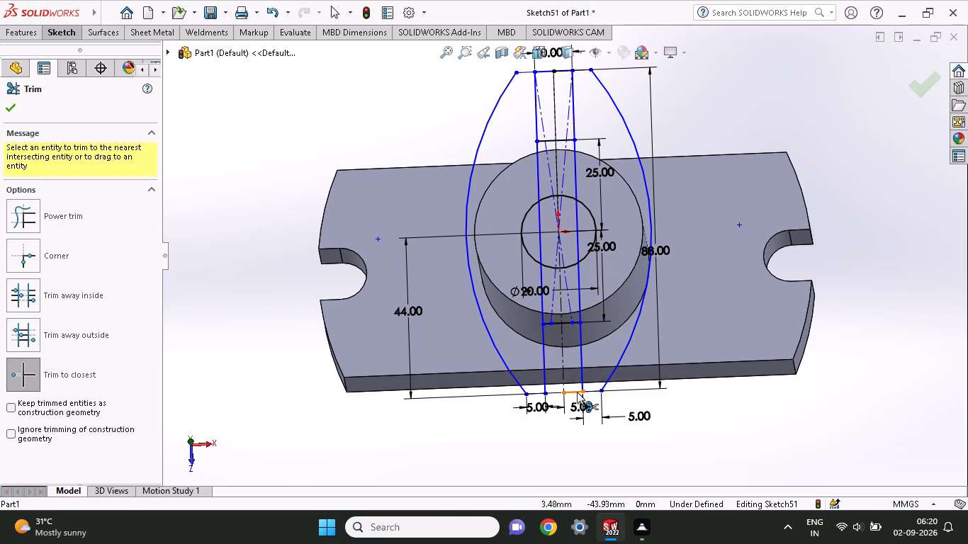
click(577, 392)
click(561, 392)
click(559, 394)
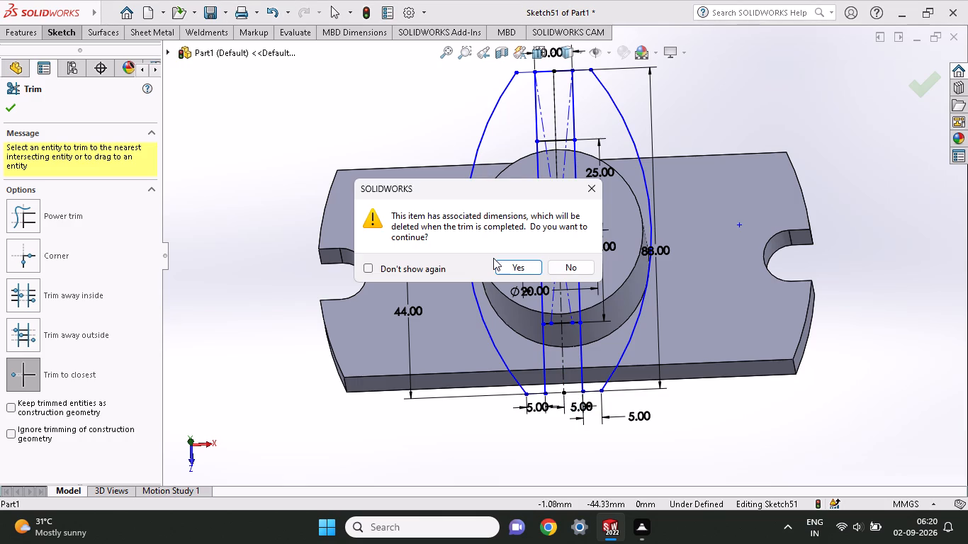
click(509, 268)
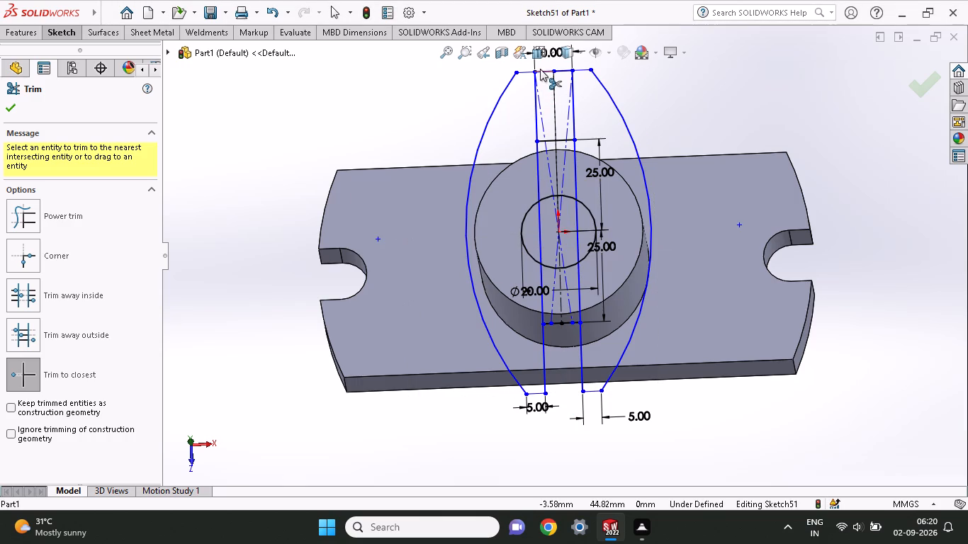
Trim away the central rectangle's upper short edge plus the centreline and both diagonals extending above the boss.
click(540, 69)
click(556, 72)
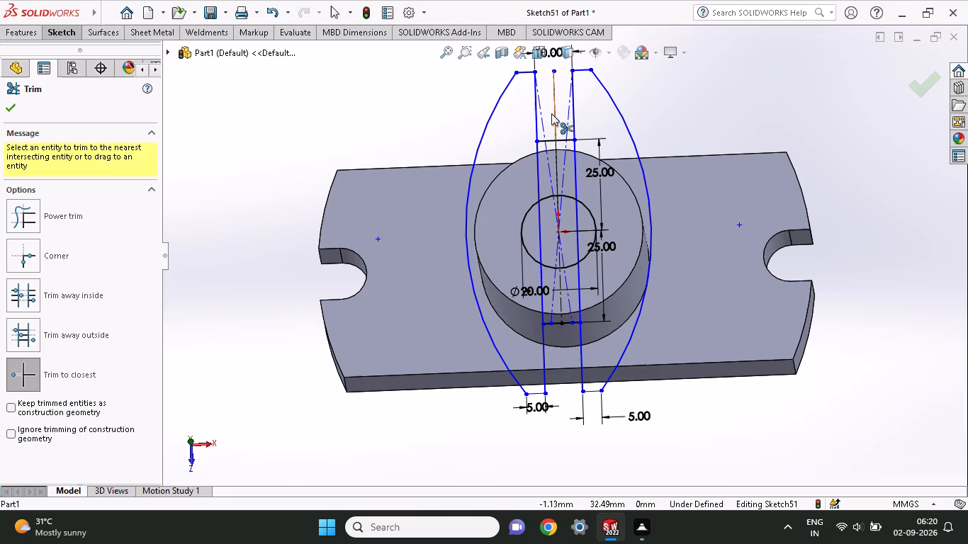
click(553, 113)
click(553, 123)
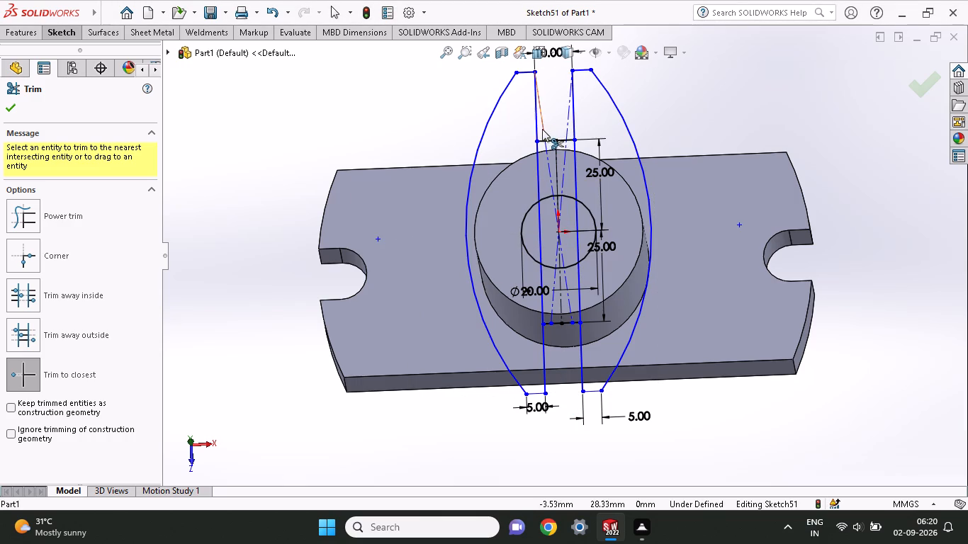
click(542, 129)
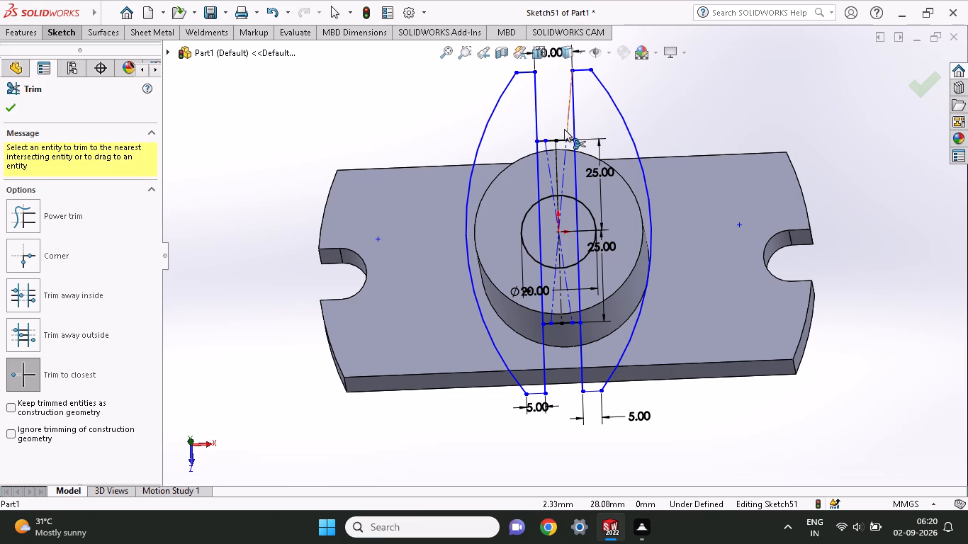
click(564, 128)
Start a boss extrude with both arc-sided regions, the adjoining boss areas and the whole 20 mm circle as contours.
click(15, 33)
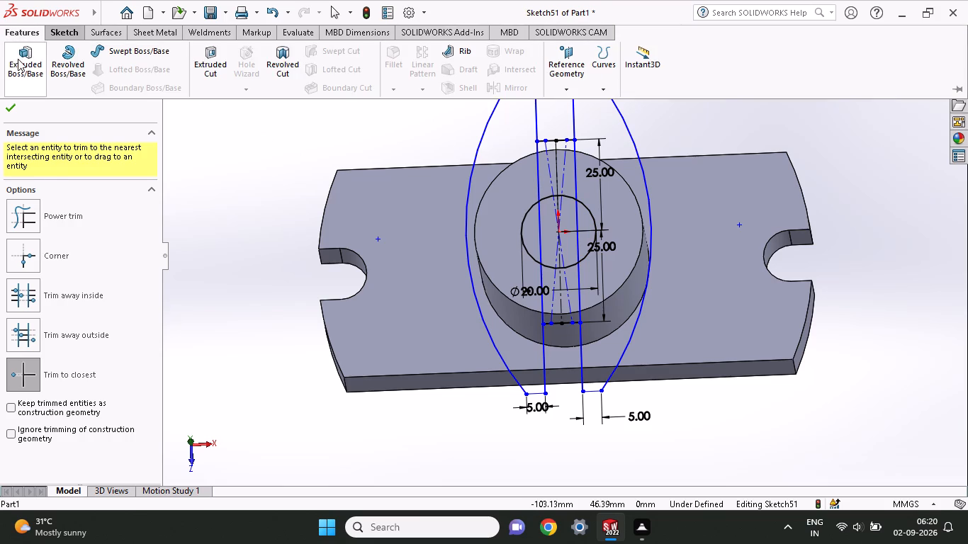
click(18, 59)
click(608, 339)
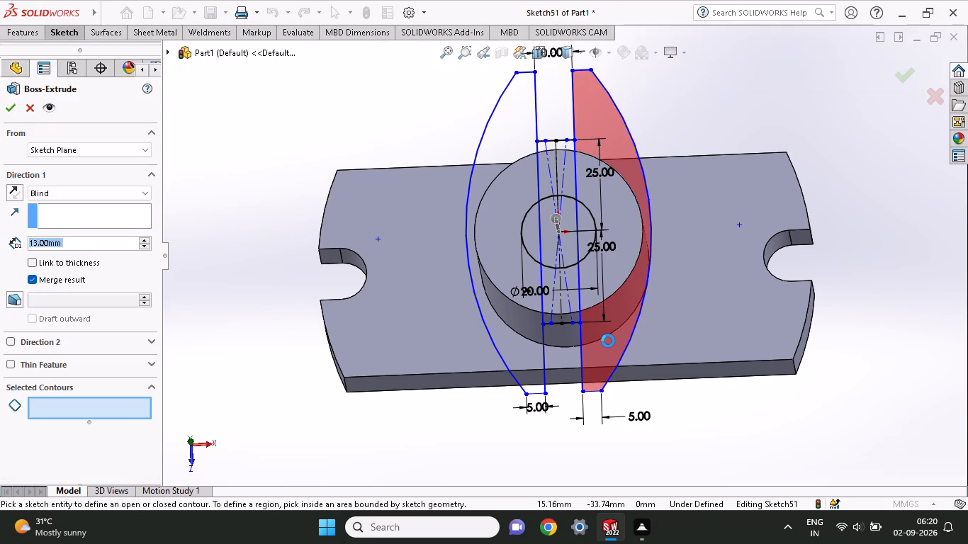
click(512, 327)
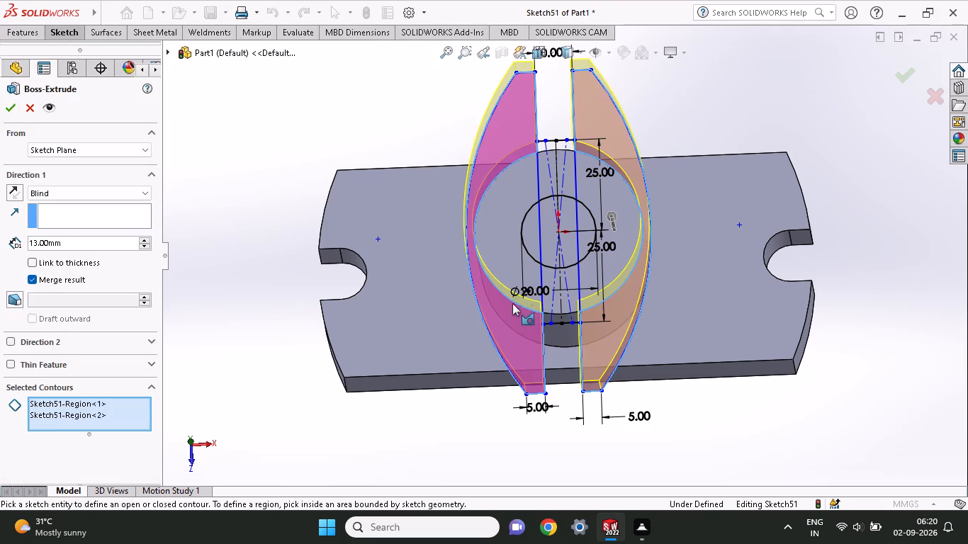
click(516, 265)
click(590, 268)
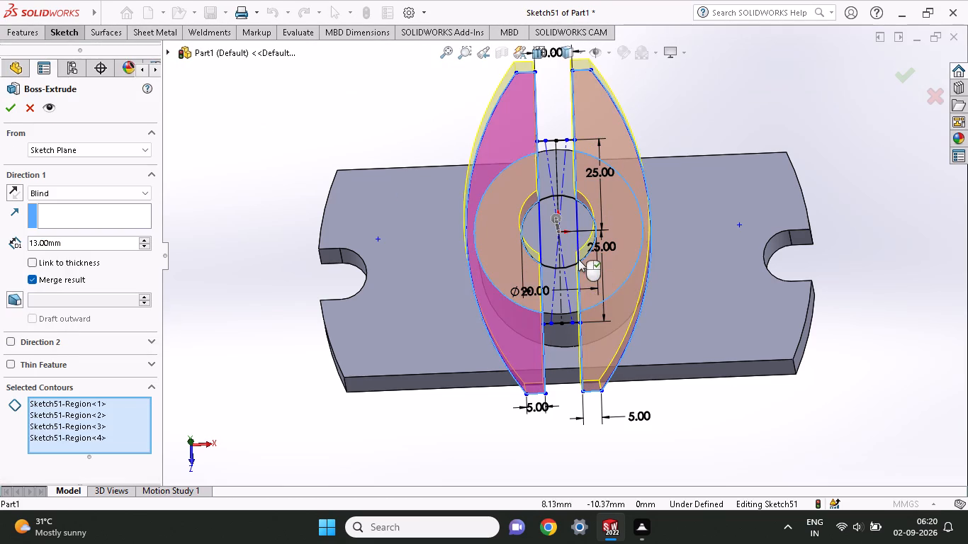
click(562, 249)
click(573, 239)
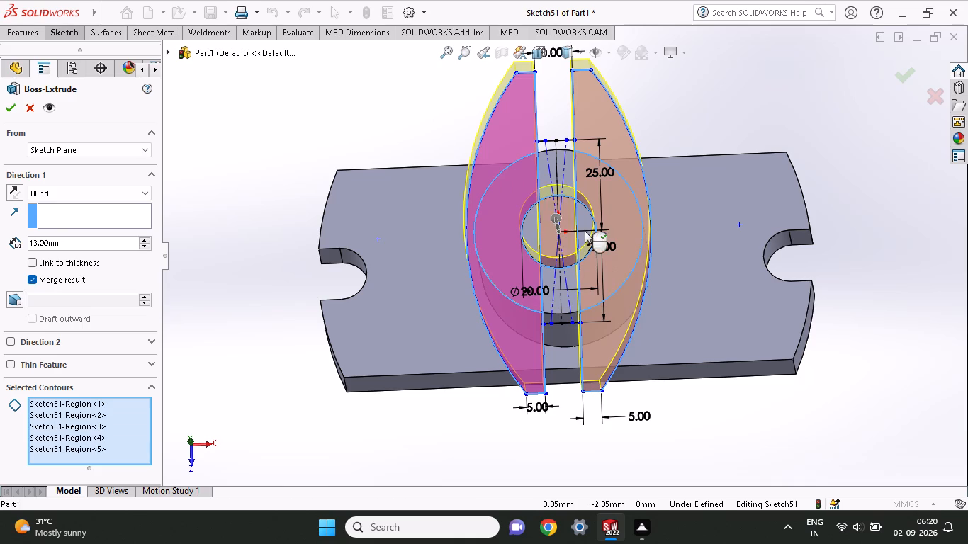
click(585, 231)
click(531, 233)
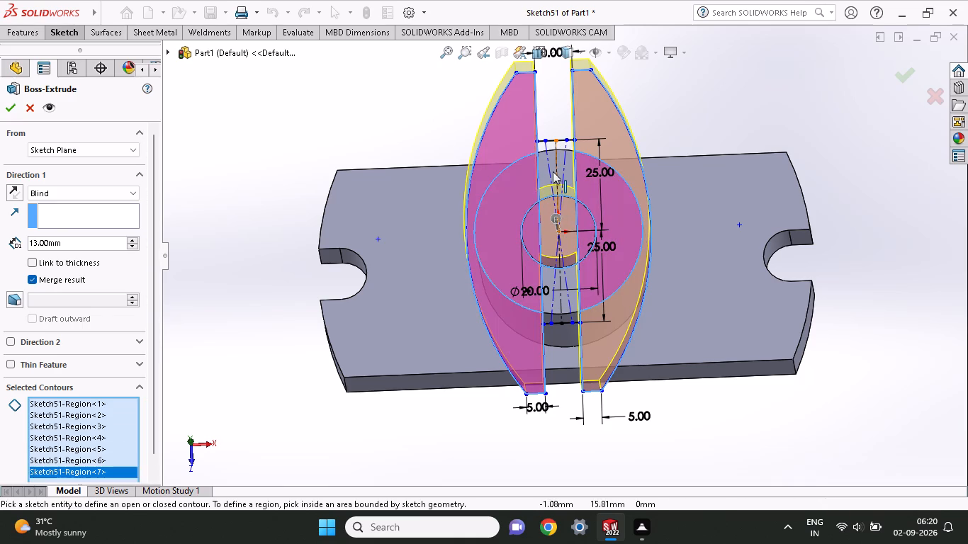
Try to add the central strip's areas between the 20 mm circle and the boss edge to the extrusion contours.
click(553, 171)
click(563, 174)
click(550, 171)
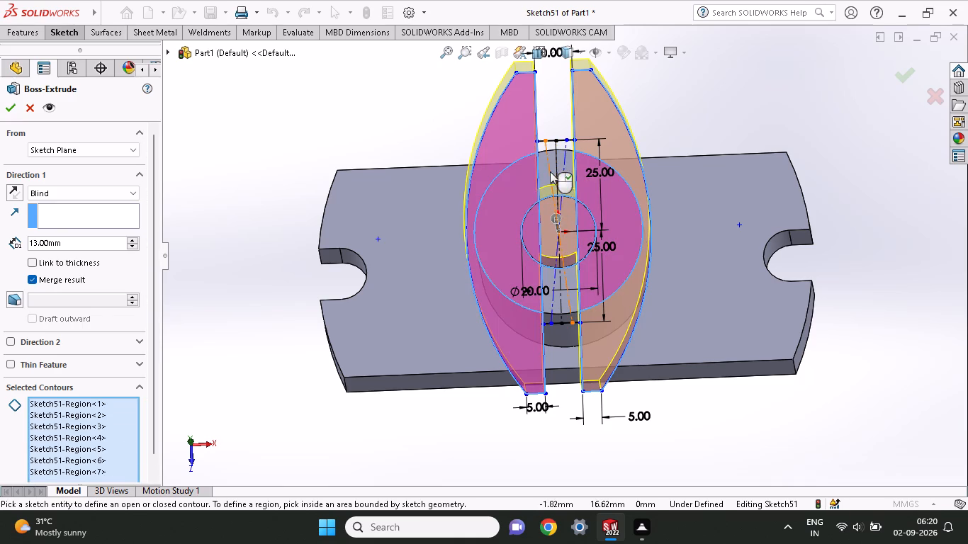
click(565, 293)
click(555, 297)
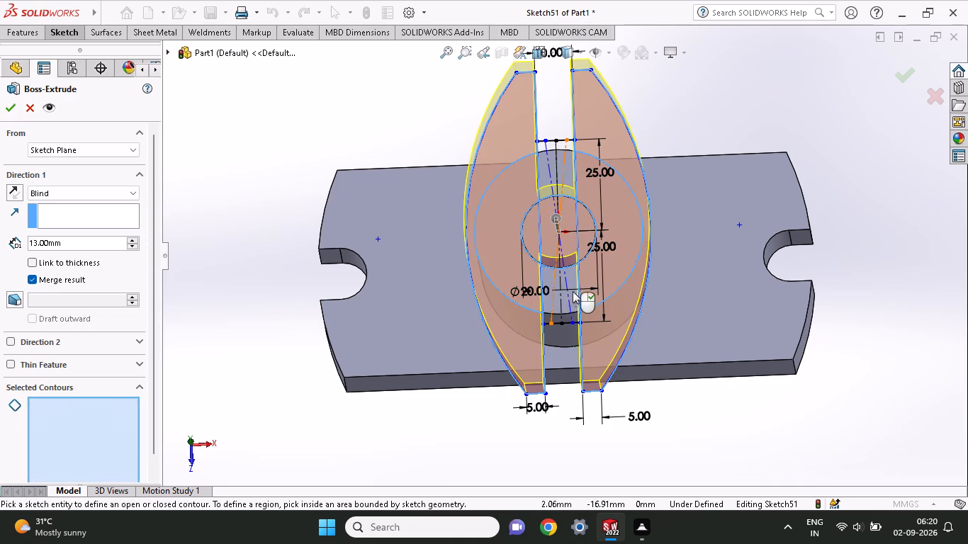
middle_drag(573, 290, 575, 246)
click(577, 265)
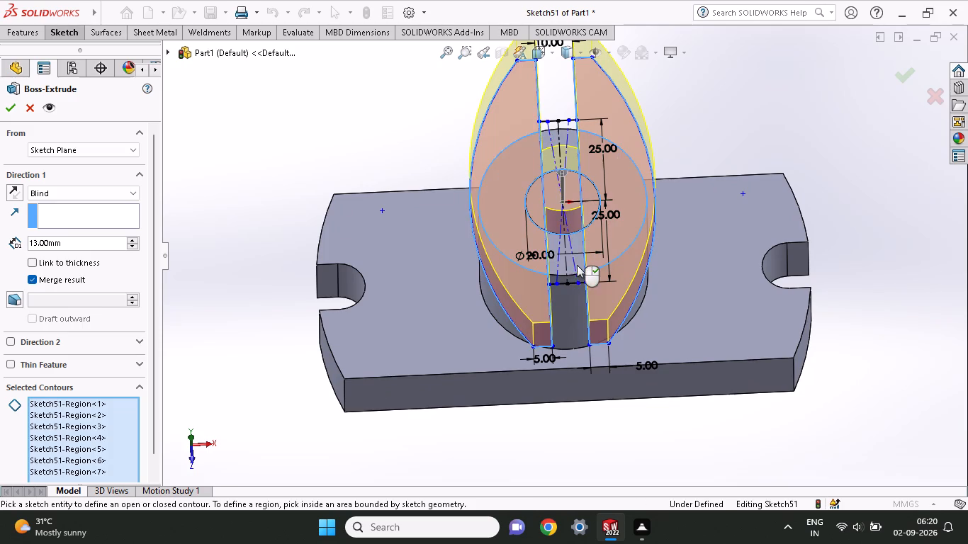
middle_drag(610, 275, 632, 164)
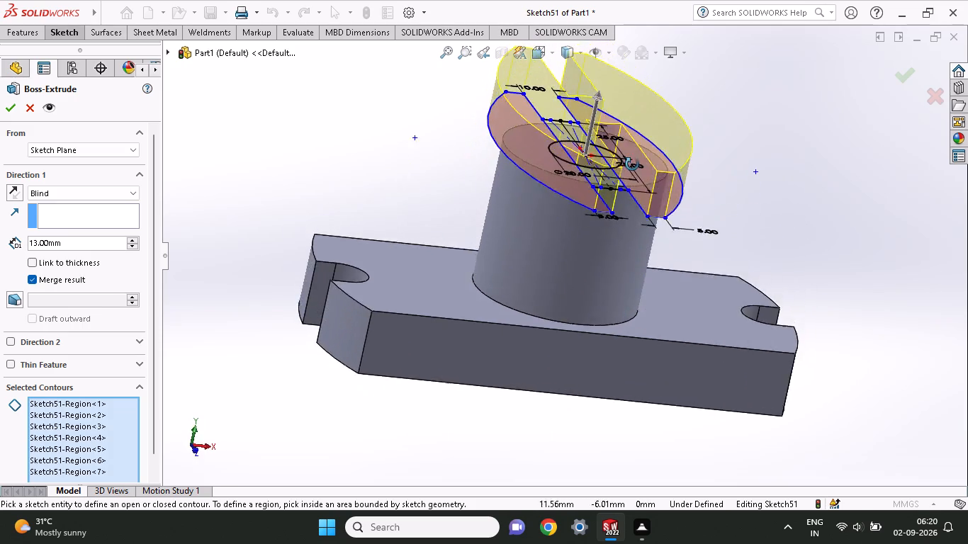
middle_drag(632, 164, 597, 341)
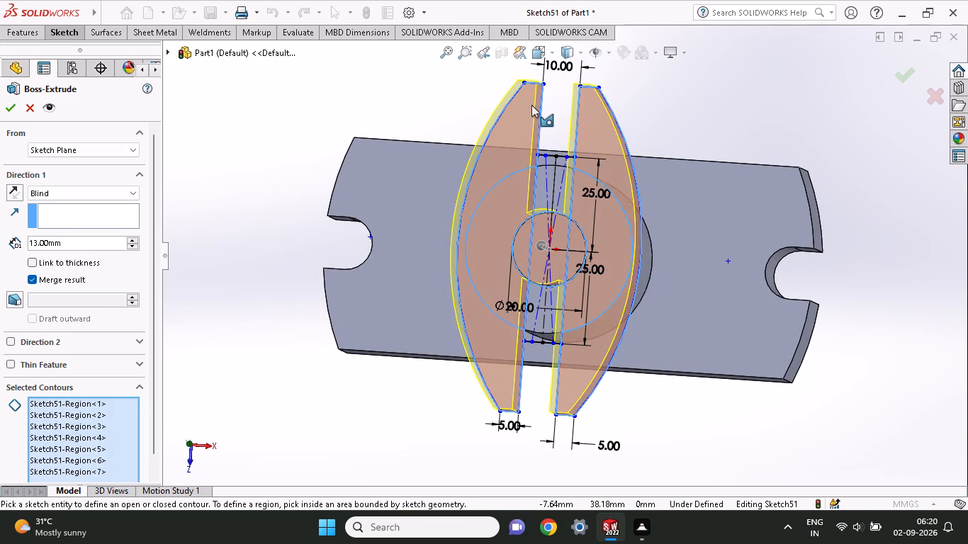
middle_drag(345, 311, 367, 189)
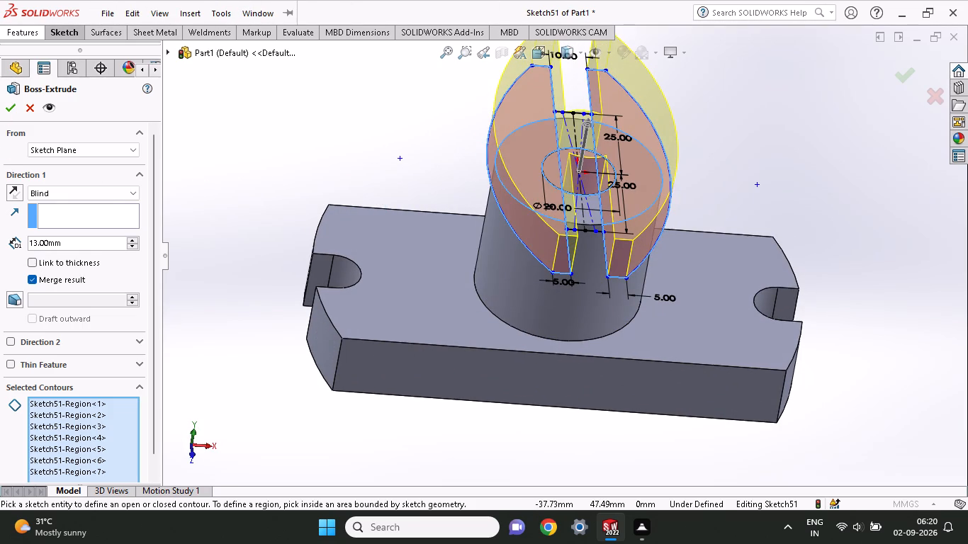
Set the blind extrusion depth to 15 mm and create the boss from the selected regions.
drag(79, 246, 0, 282)
key(1)
key(5)
key(Return)
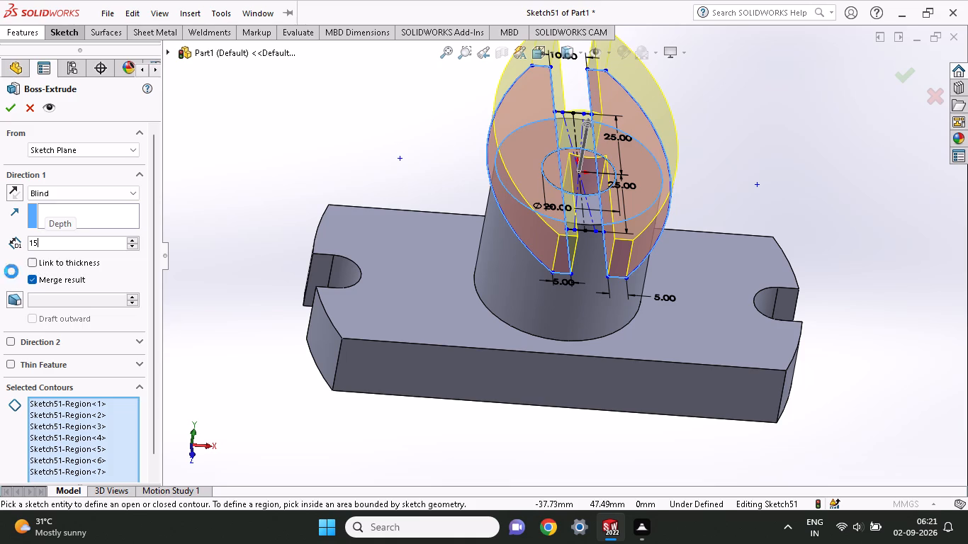
click(9, 111)
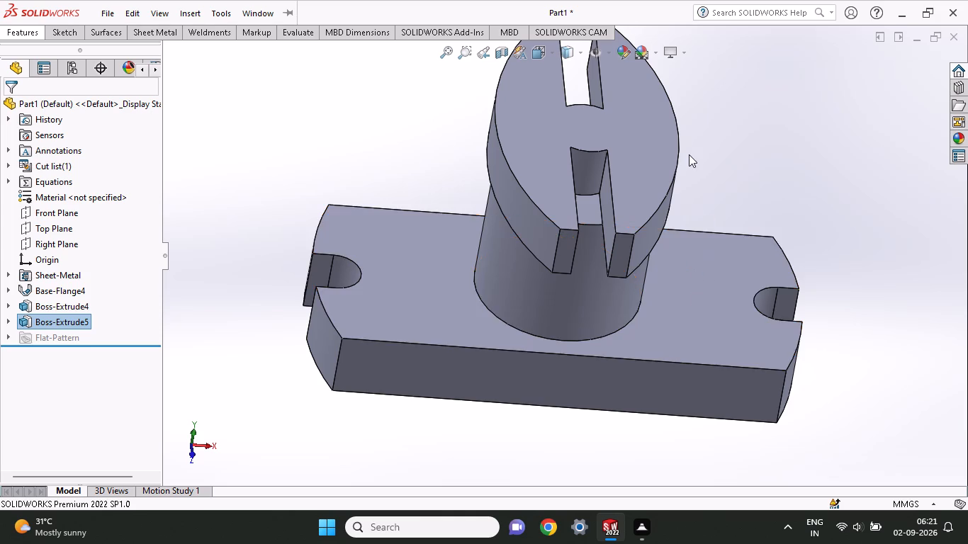
Open a sketch on the cylinder's top face inside the upper slot and draw a three-point arc along the slot's curved inner end.
middle_drag(689, 154, 680, 293)
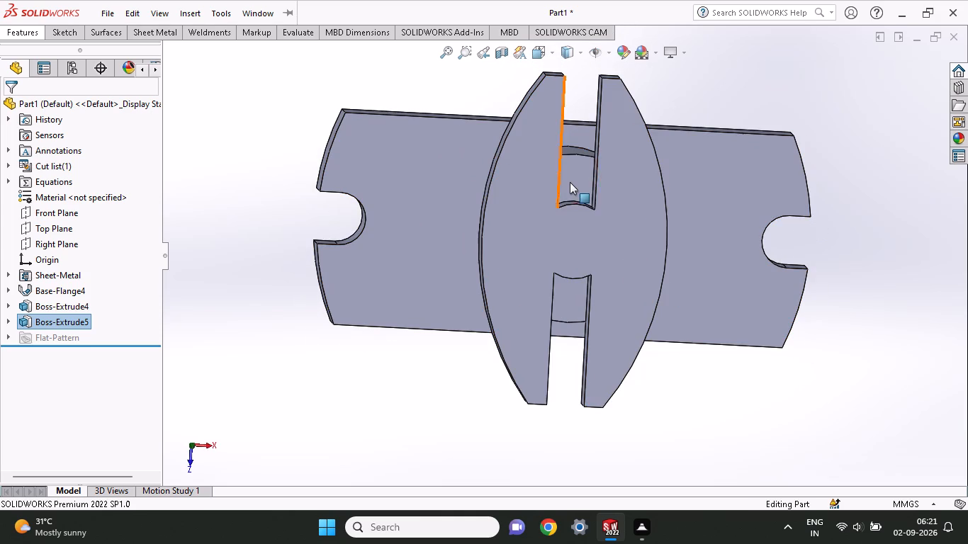
click(572, 182)
click(631, 142)
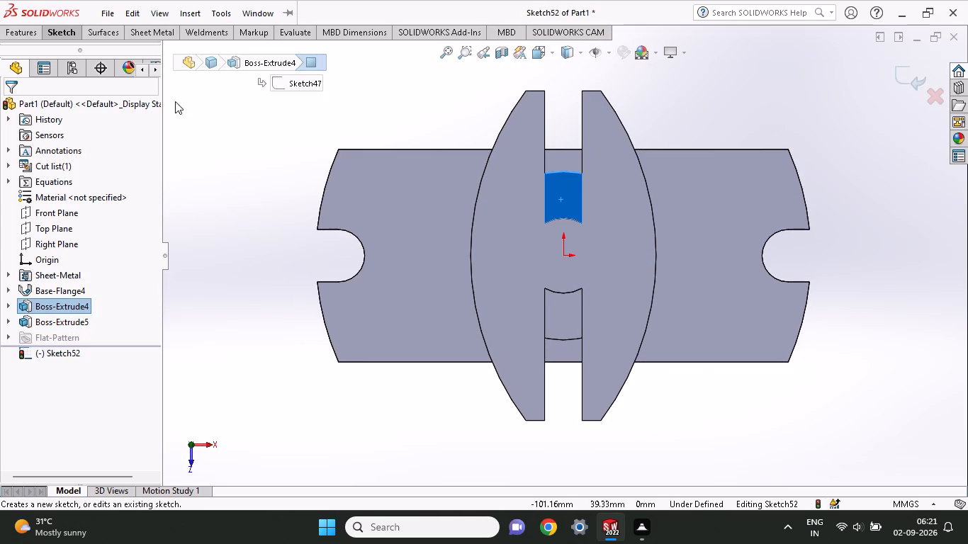
click(65, 40)
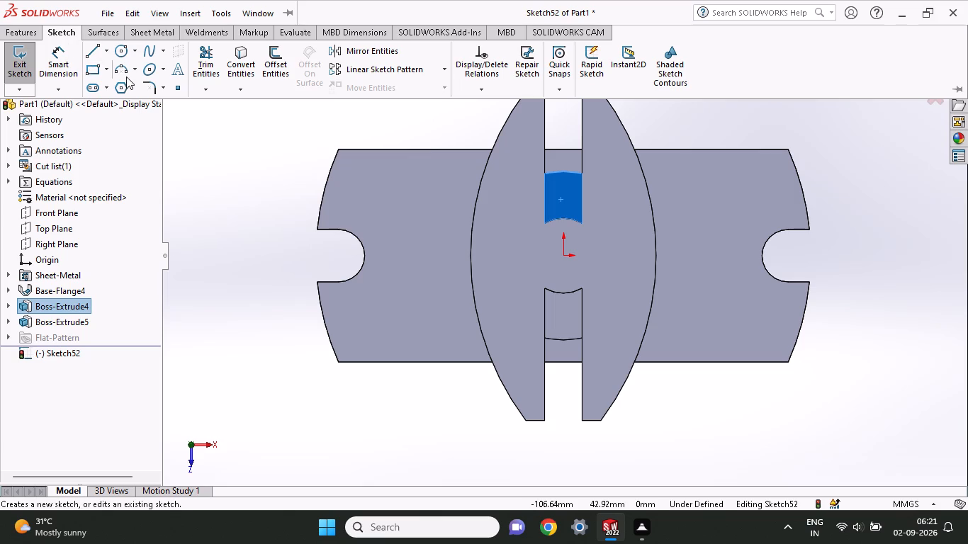
click(126, 76)
click(546, 221)
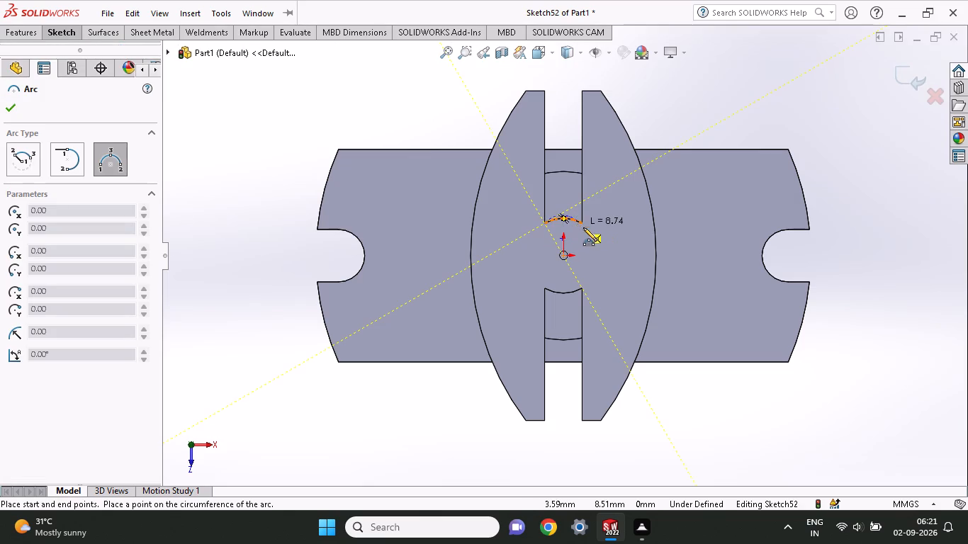
click(583, 224)
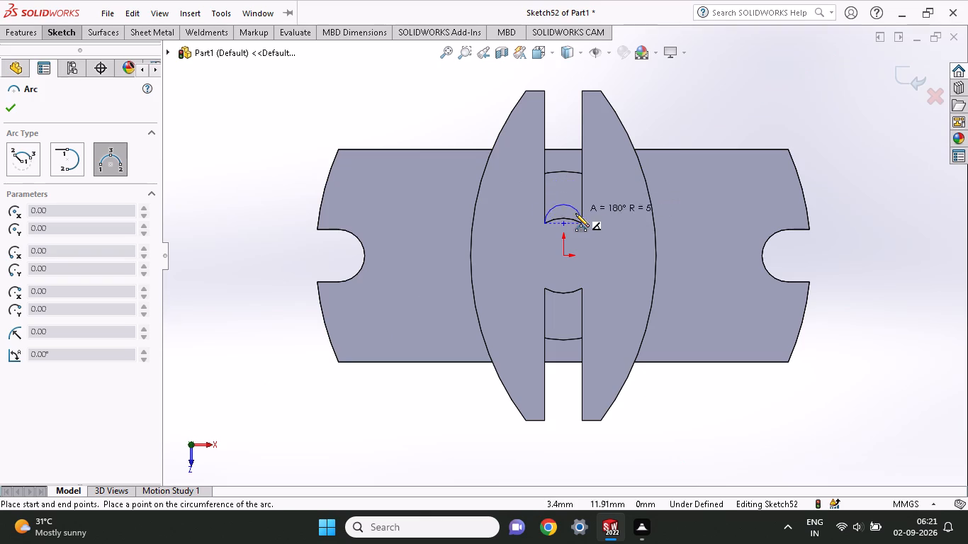
click(573, 217)
key(Escape)
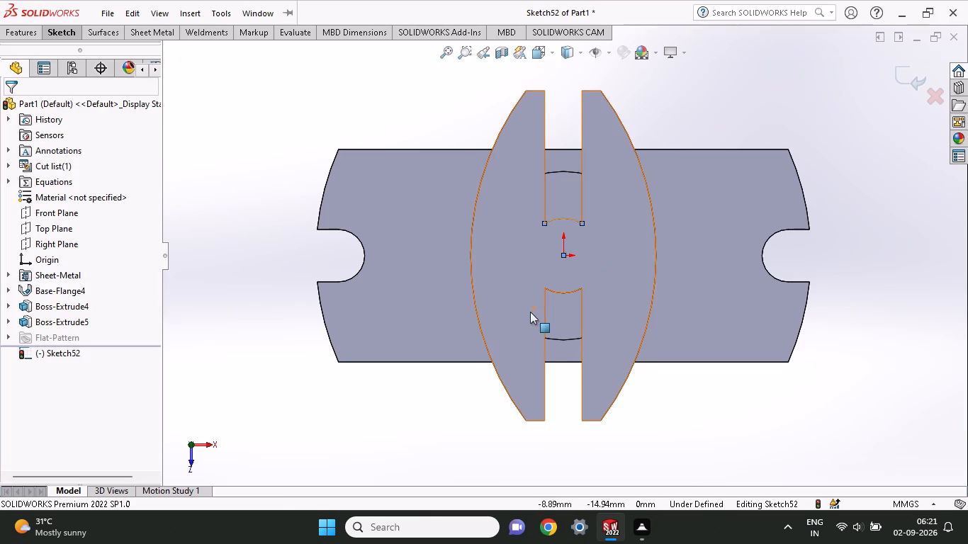
Draw a three-point arc along the lower slot's curved inner end, between its two corners.
click(62, 34)
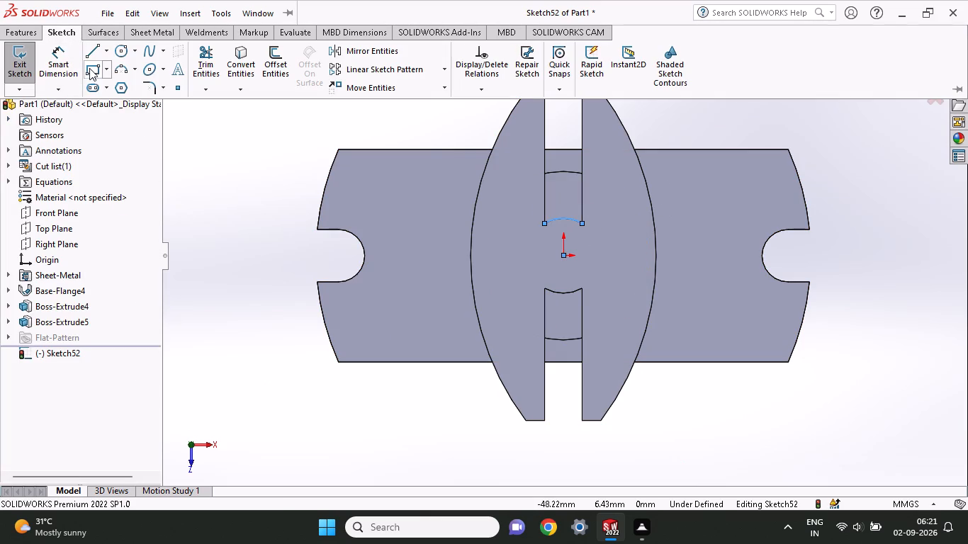
click(112, 66)
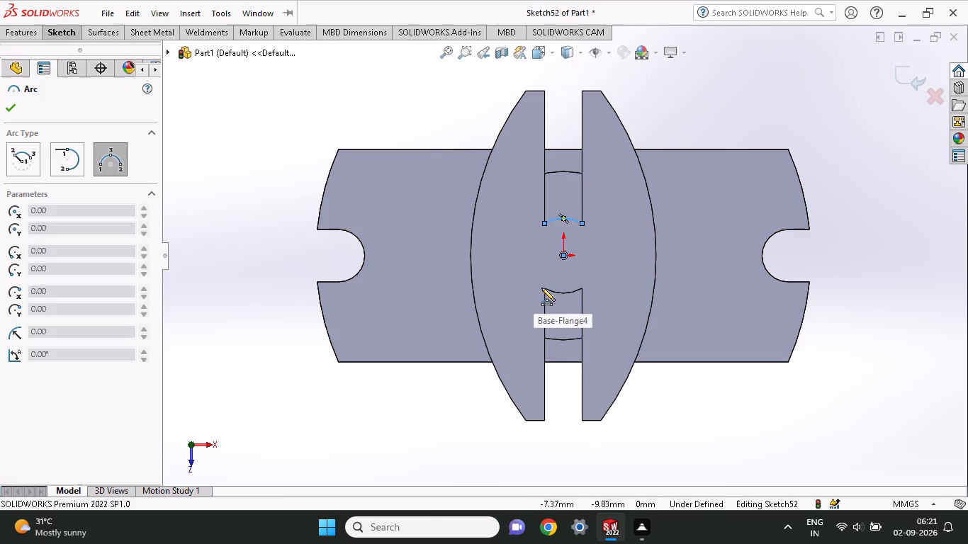
click(544, 287)
click(579, 287)
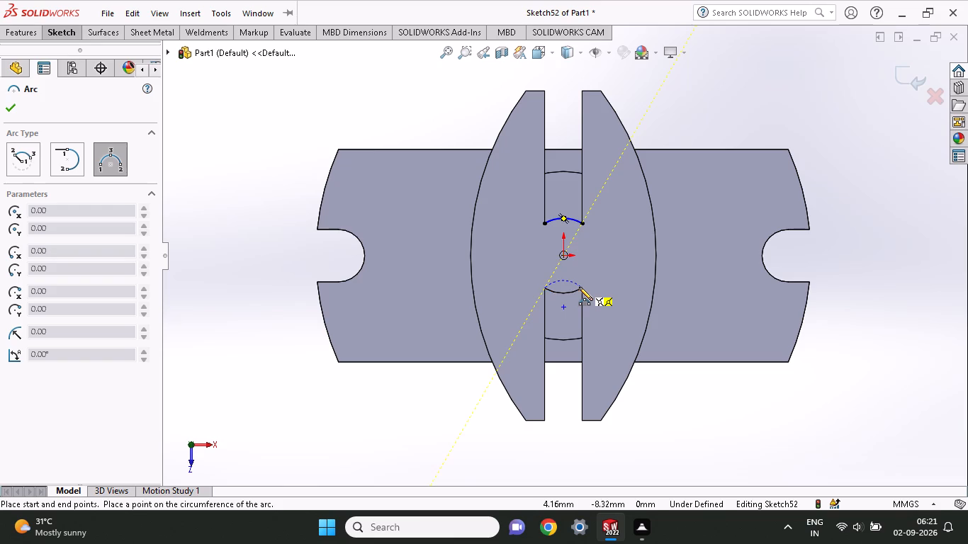
click(574, 294)
key(Escape)
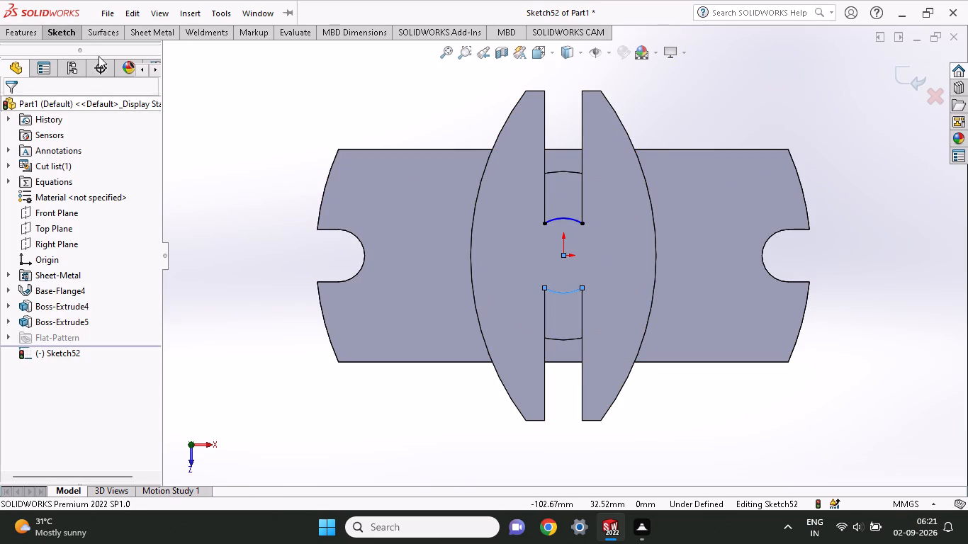
Draw a three-point arc along the cylinder's outer edge across the upper slot, with ends about 10 mm apart.
click(62, 31)
click(115, 69)
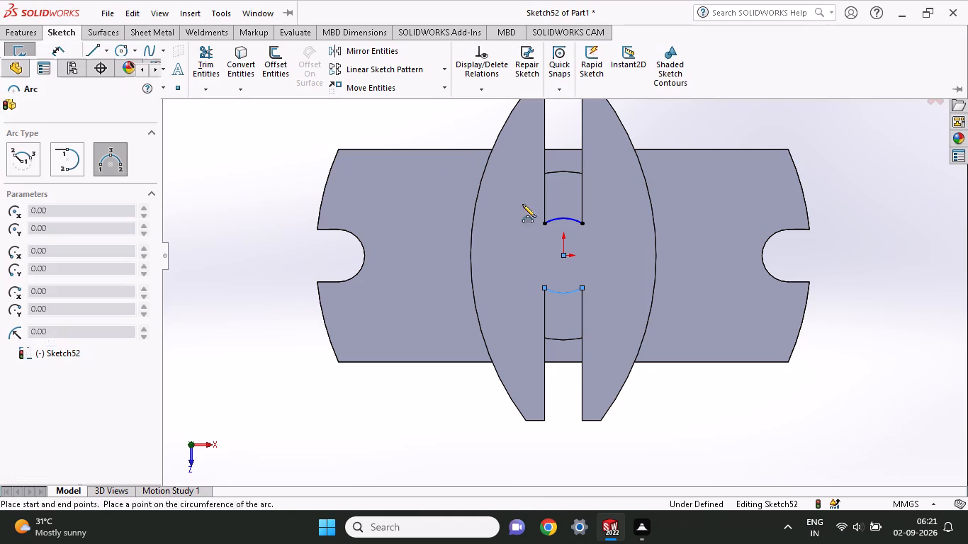
click(545, 174)
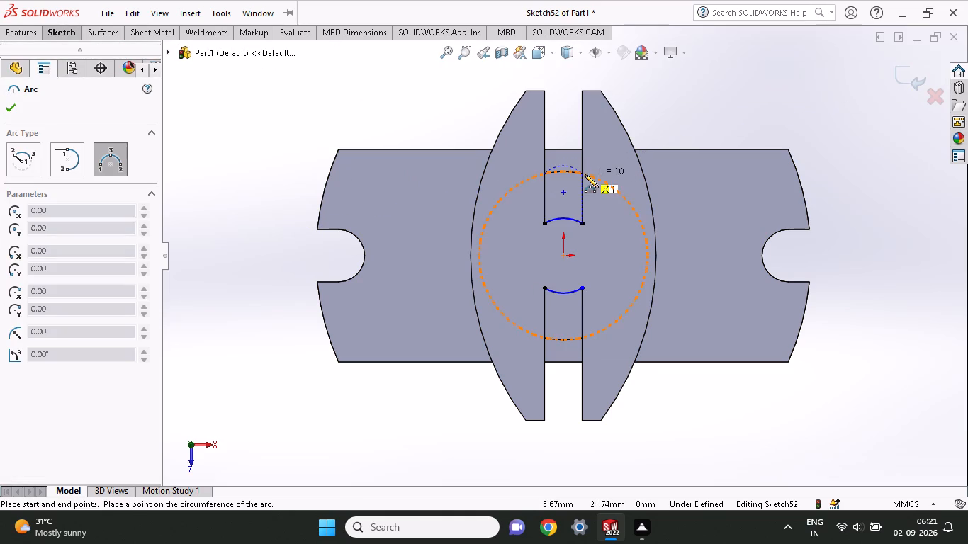
click(585, 174)
click(573, 172)
key(Escape)
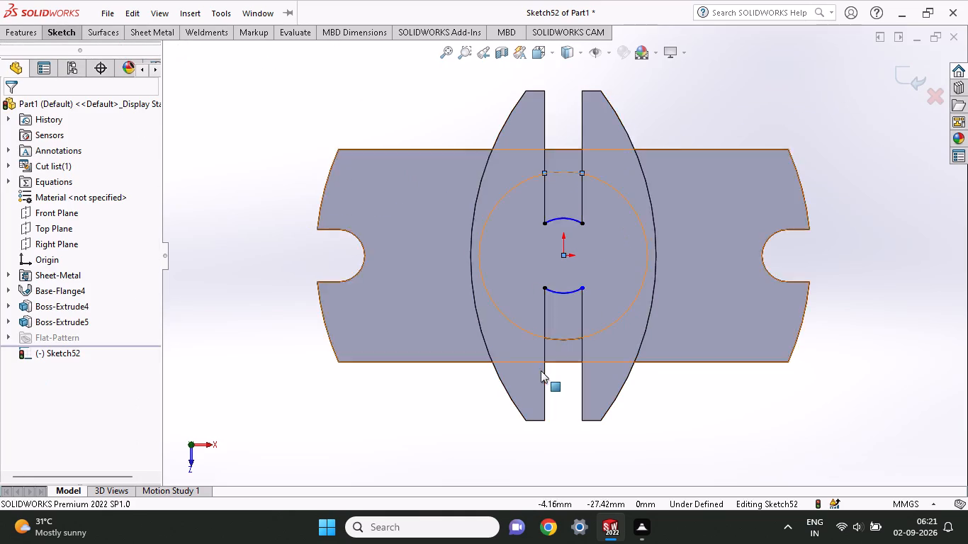
Draw a three-point arc along the cylinder's outer edge across the lower slot, with ends about 10 mm apart.
click(60, 36)
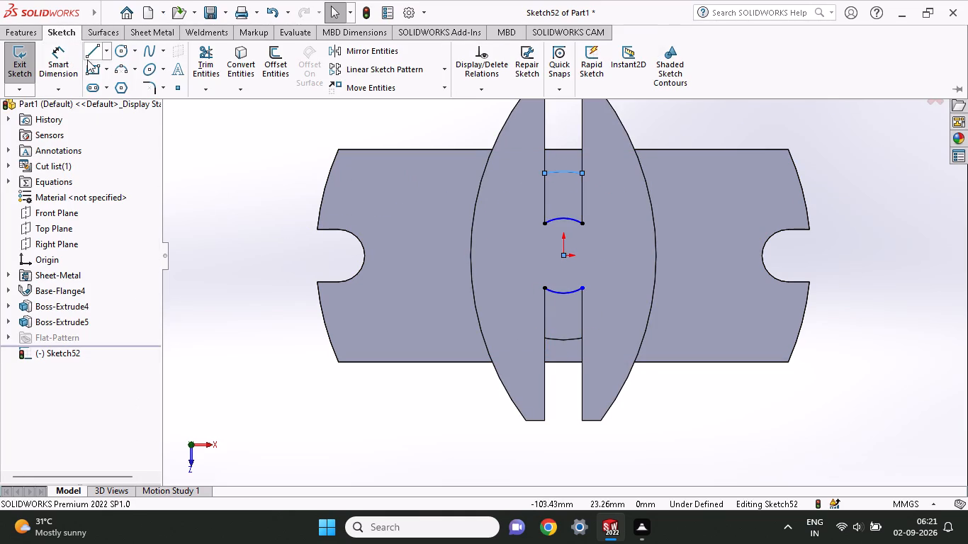
click(113, 66)
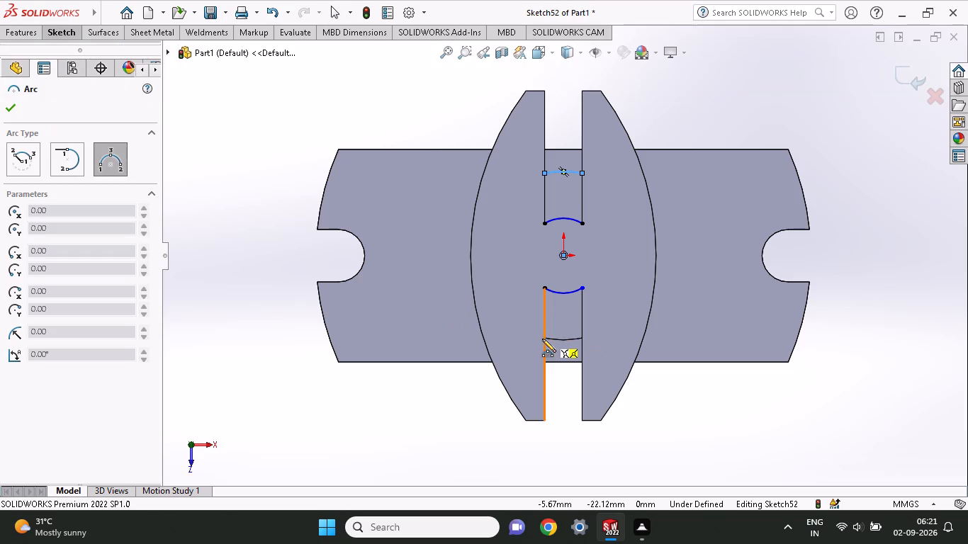
click(542, 339)
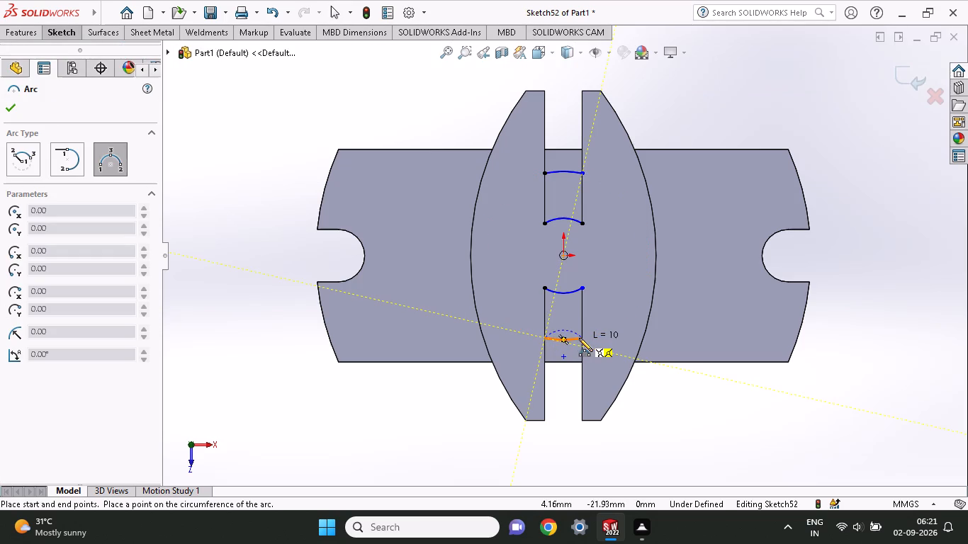
click(581, 338)
click(571, 339)
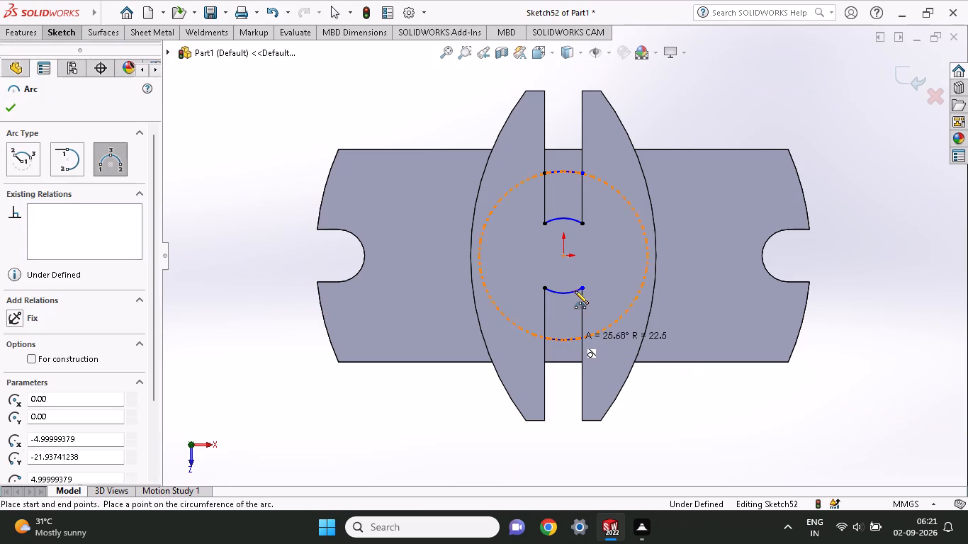
key(Escape)
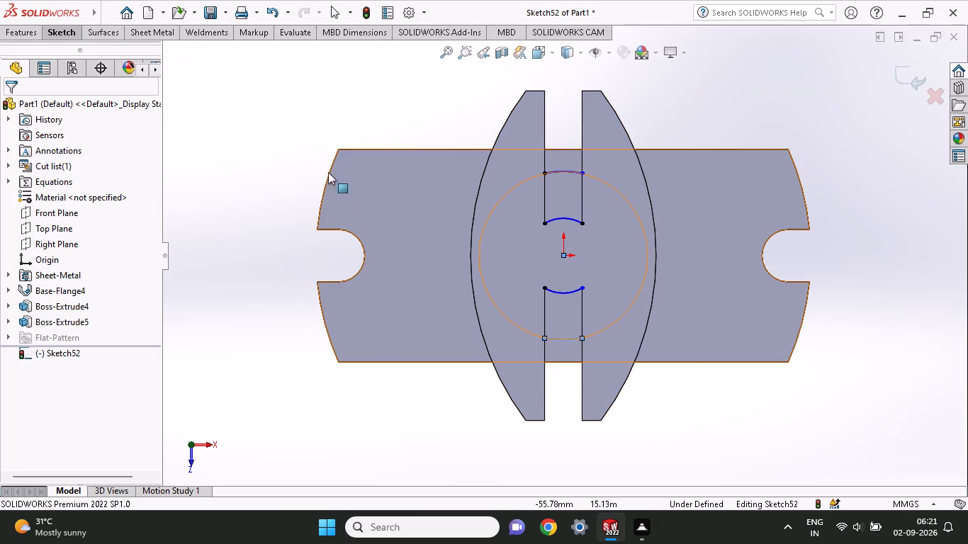
Close the upper slot region with two vertical lines about 13.3 mm long joining the ends of its inner and outer arcs.
click(70, 32)
click(101, 55)
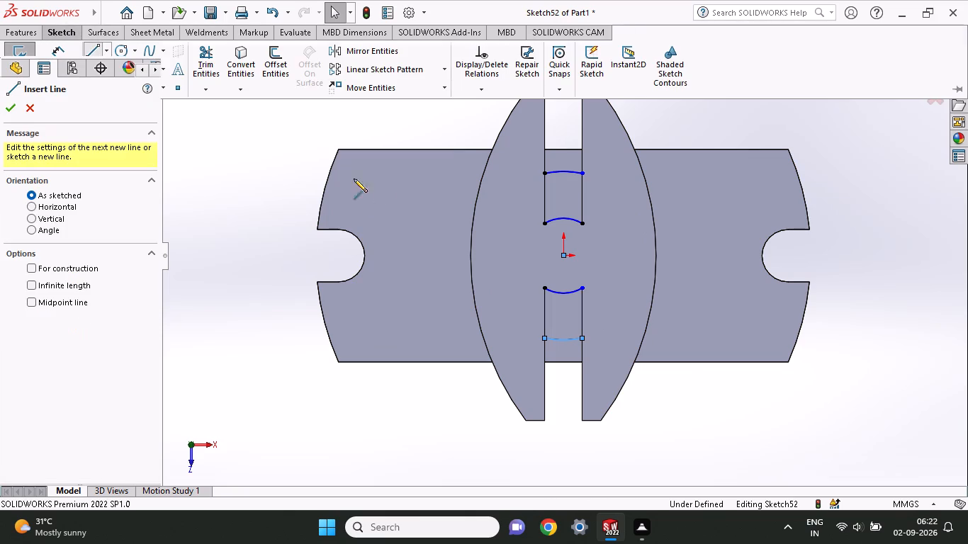
click(541, 175)
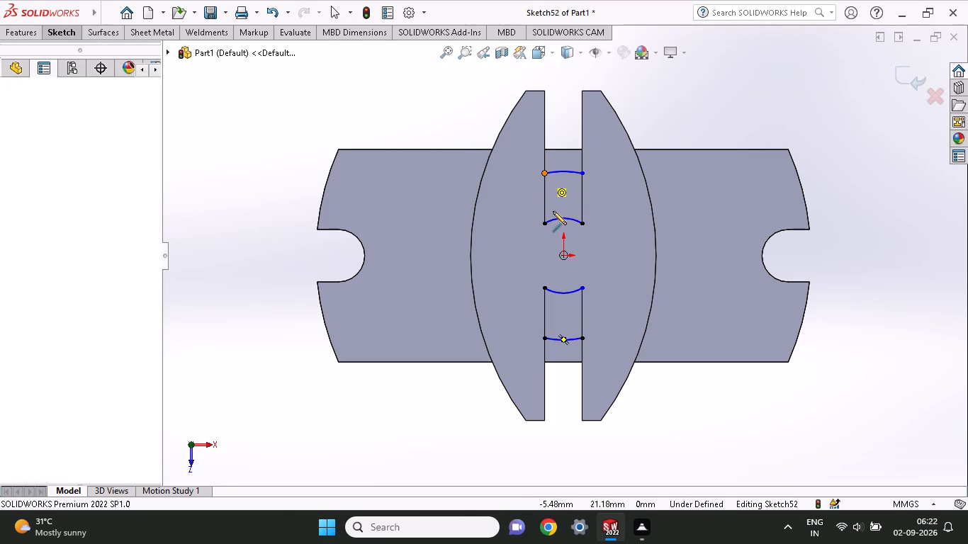
click(545, 222)
key(Escape)
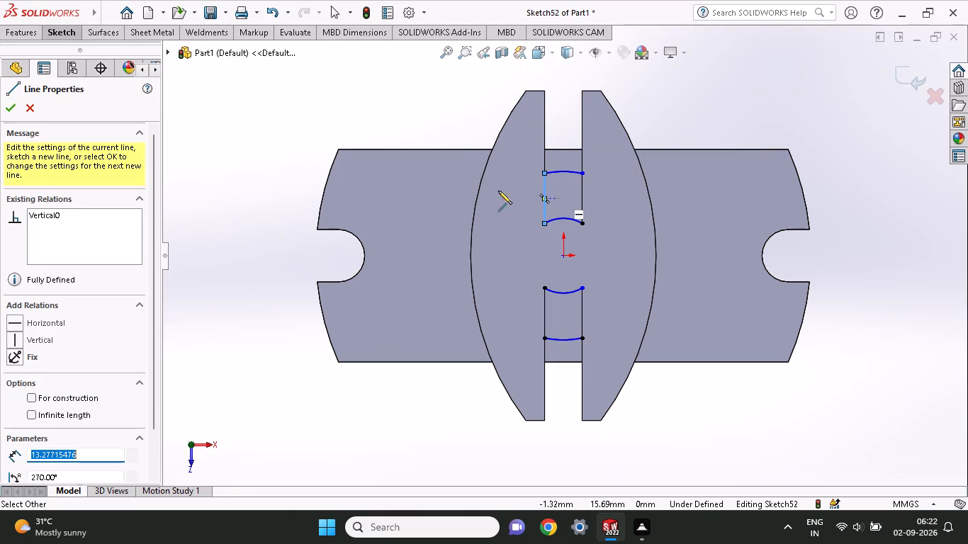
click(62, 36)
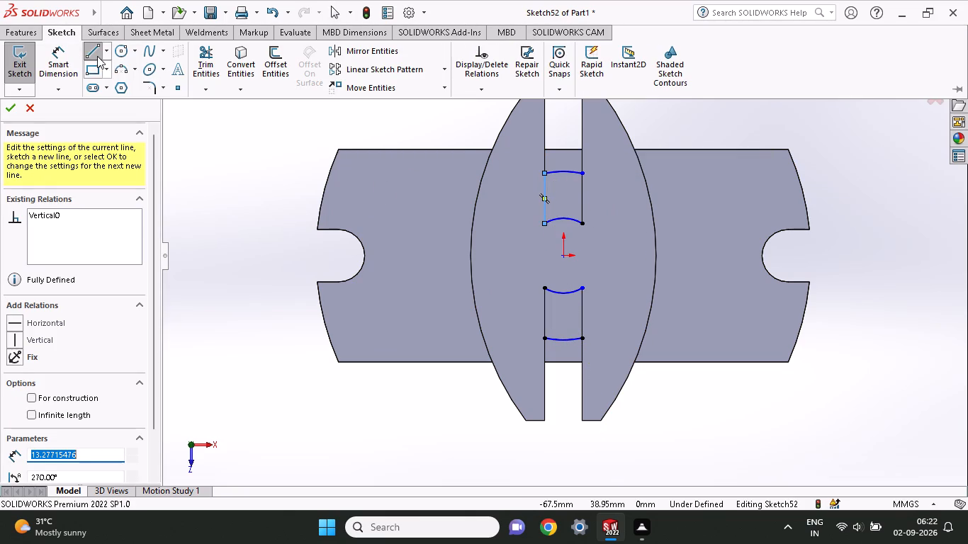
click(95, 55)
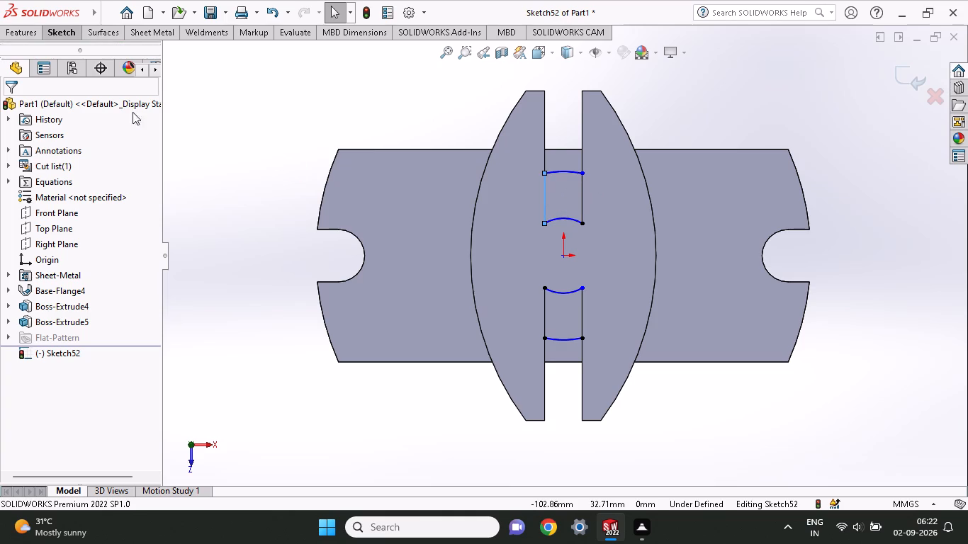
click(69, 33)
click(97, 58)
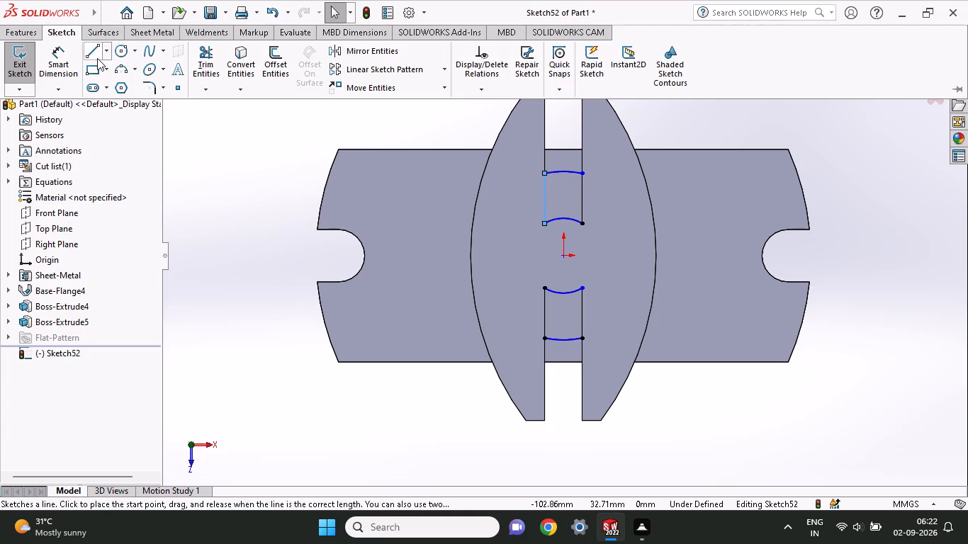
click(580, 174)
click(581, 224)
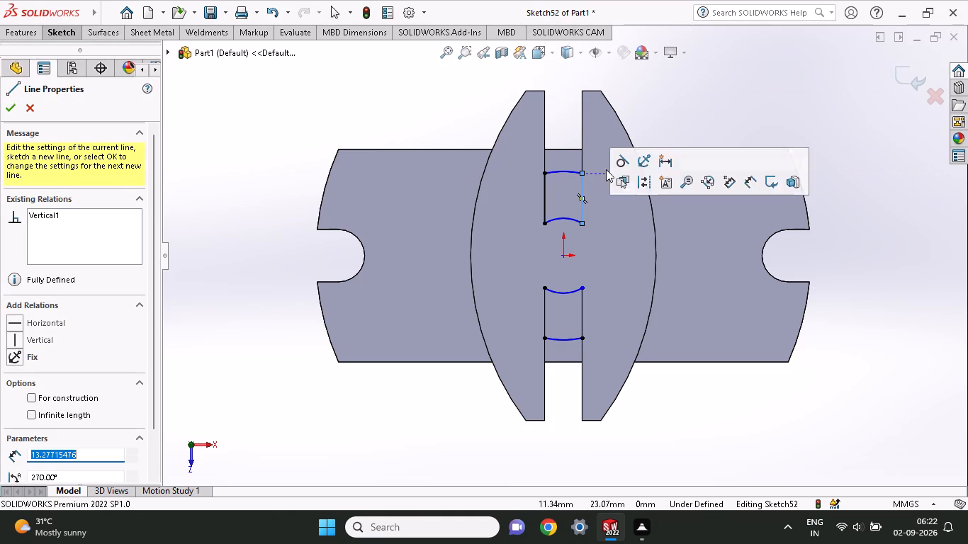
key(Escape)
Close the lower slot region with two vertical lines about 13.3 mm long joining the ends of its inner and outer arcs.
click(63, 34)
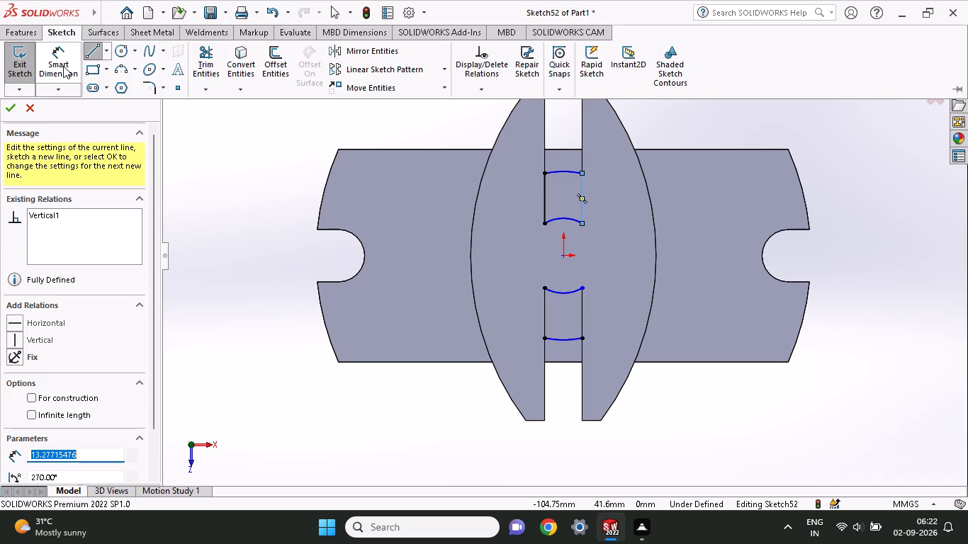
click(91, 50)
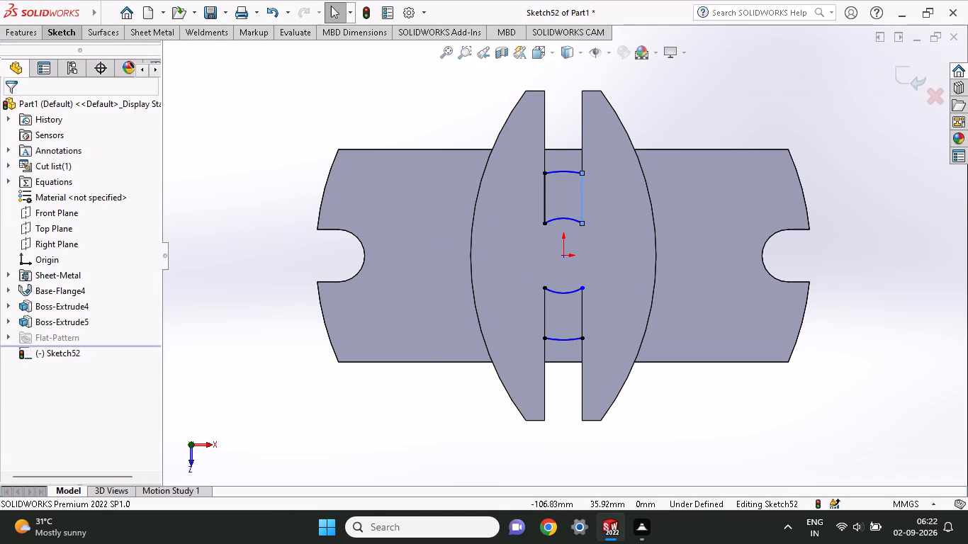
click(71, 39)
click(99, 58)
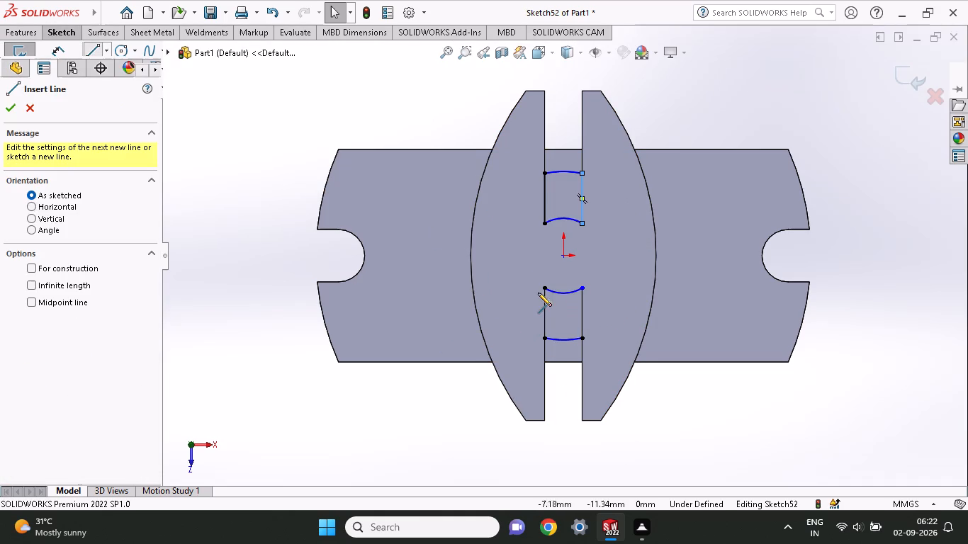
click(544, 286)
click(541, 340)
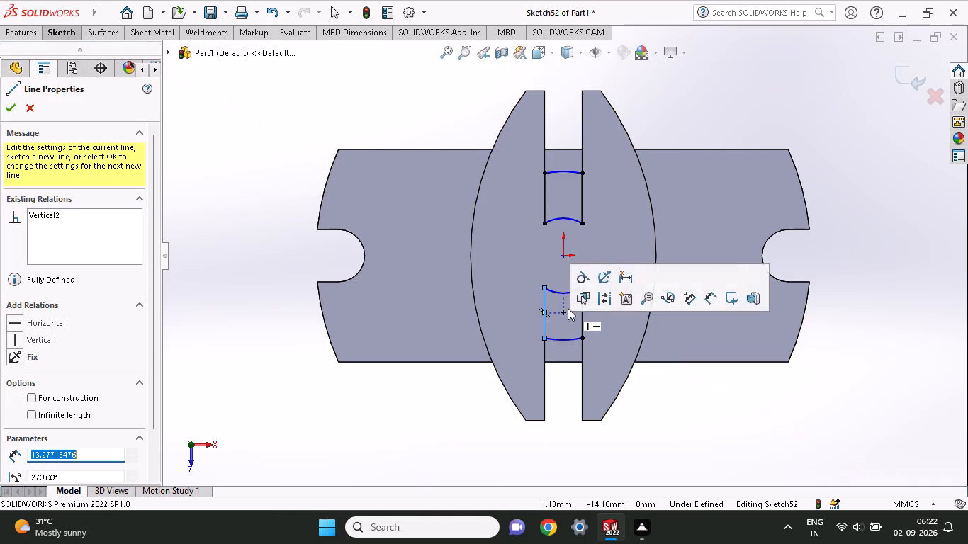
key(Escape)
key(Escape)
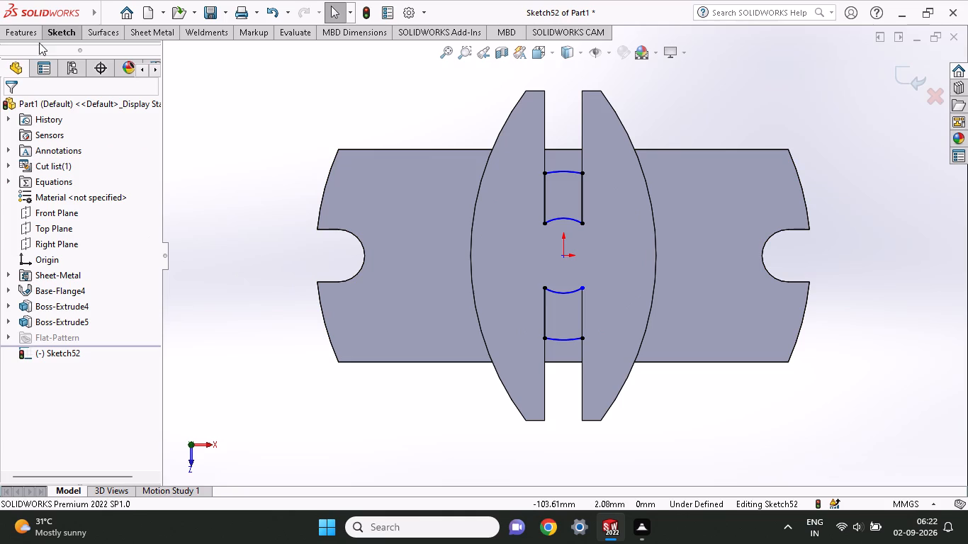
click(64, 32)
click(92, 54)
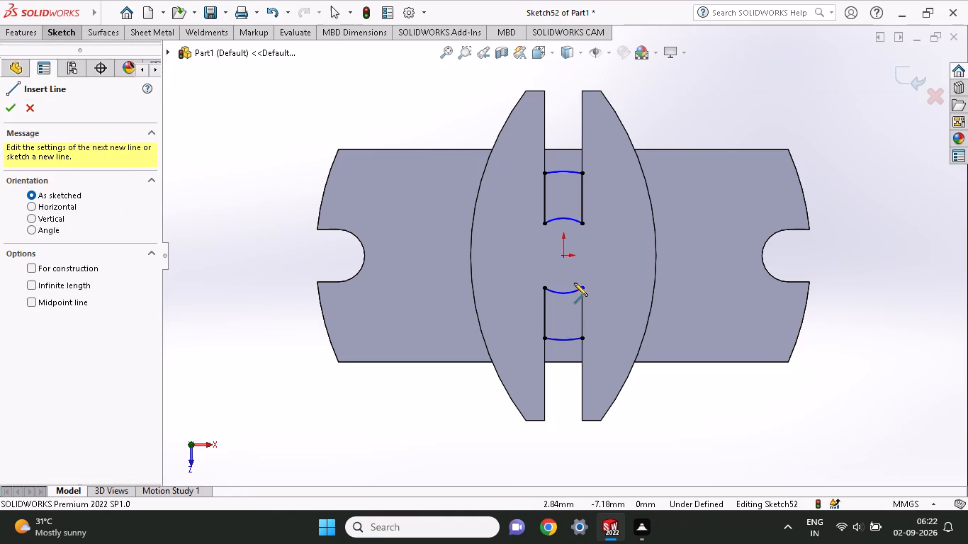
click(582, 292)
click(580, 341)
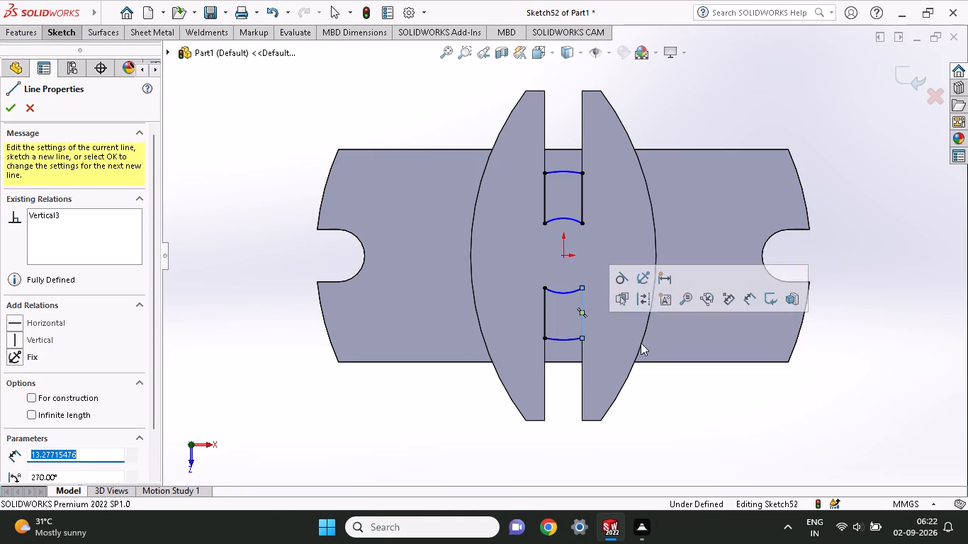
key(Escape)
Extrude the two closed slot regions as a boss, filling the slots' inner ends level with the arc-sided boss's top face.
middle_drag(622, 360, 619, 289)
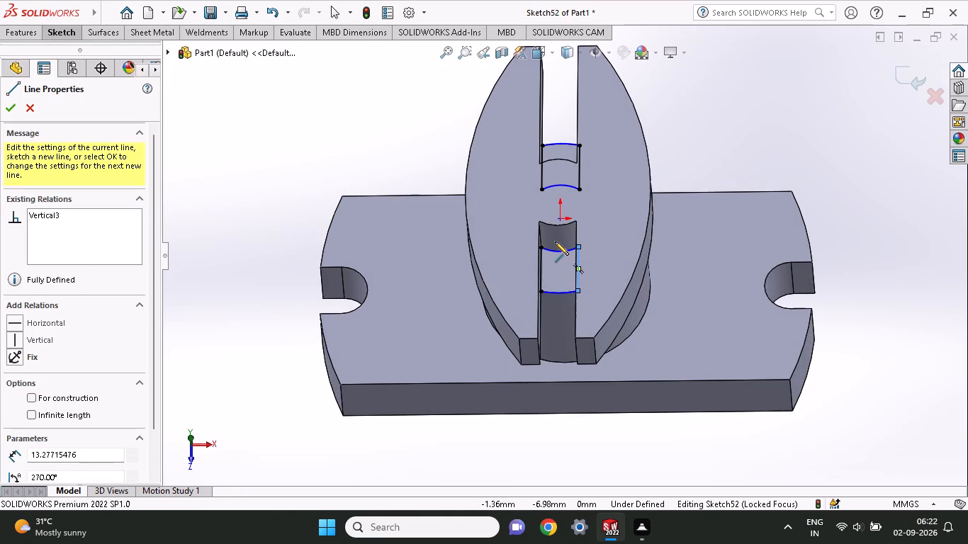
middle_drag(555, 242, 539, 230)
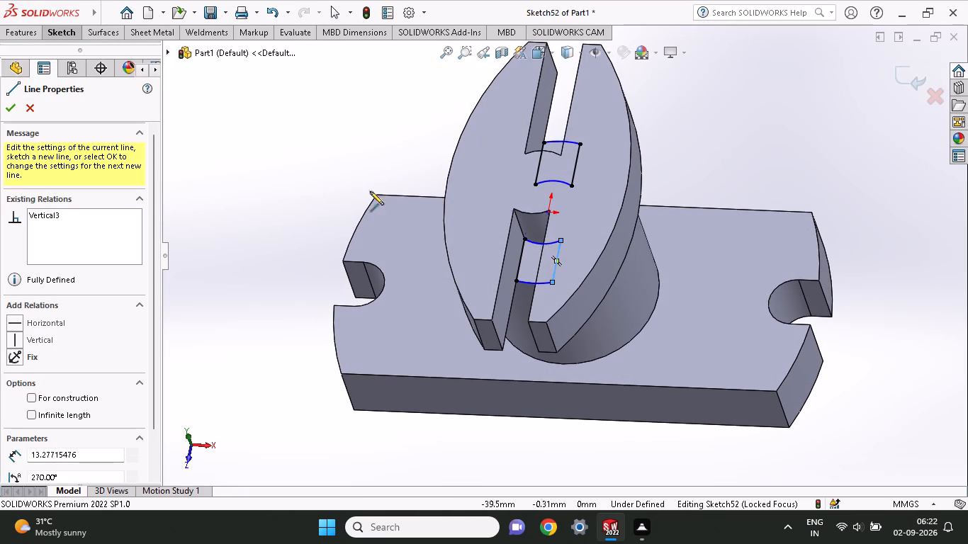
click(5, 32)
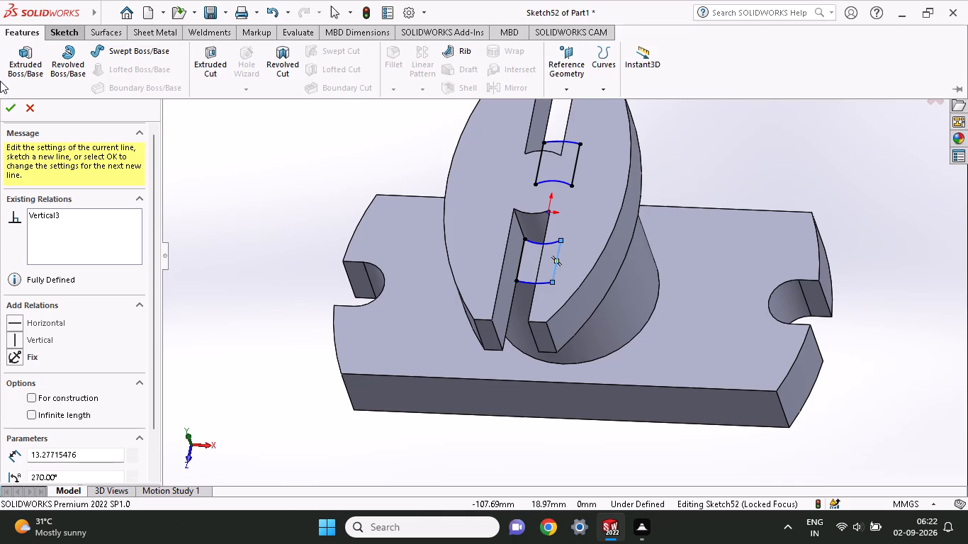
click(16, 71)
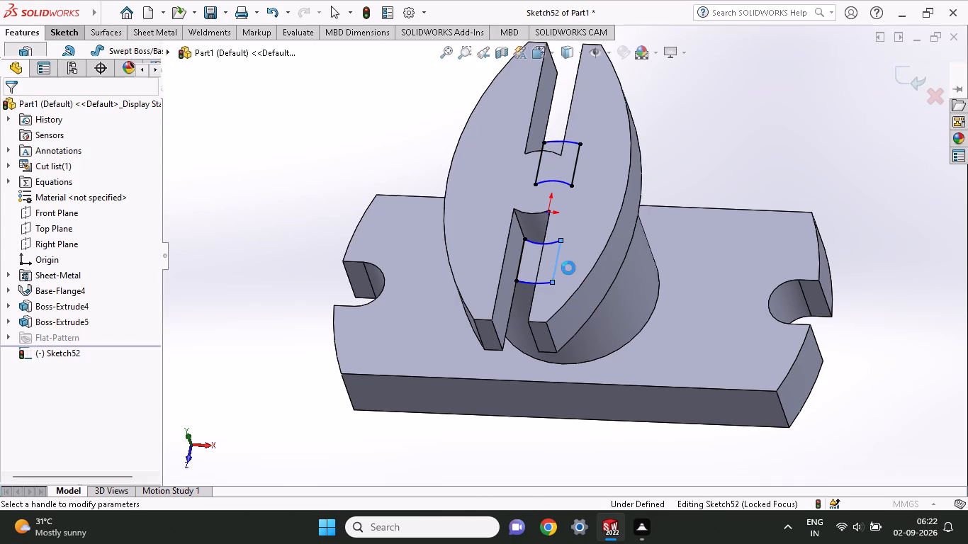
middle_drag(568, 268, 612, 187)
click(9, 102)
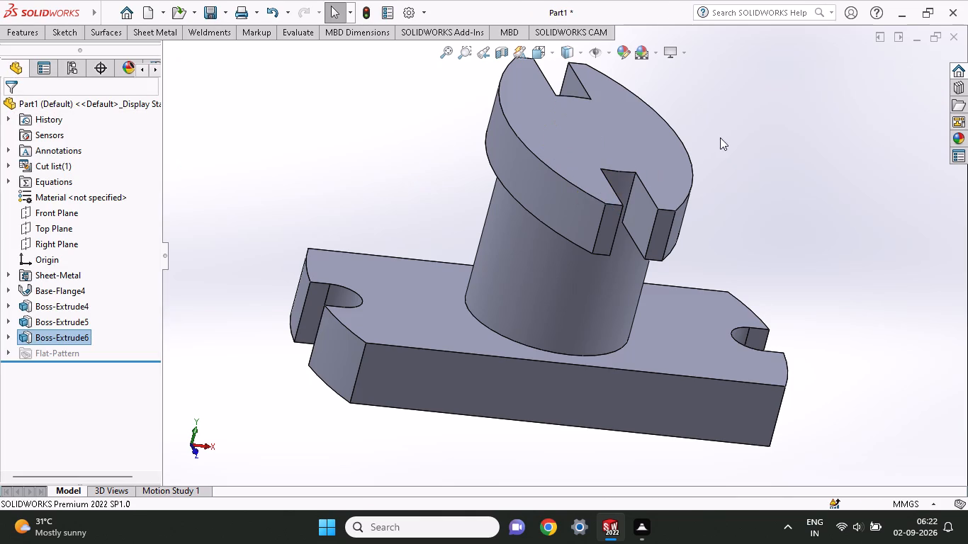
Open a sketch on the arc-sided boss's top face and draw a circle of about 13 mm radius centred on the origin.
middle_drag(720, 137, 682, 259)
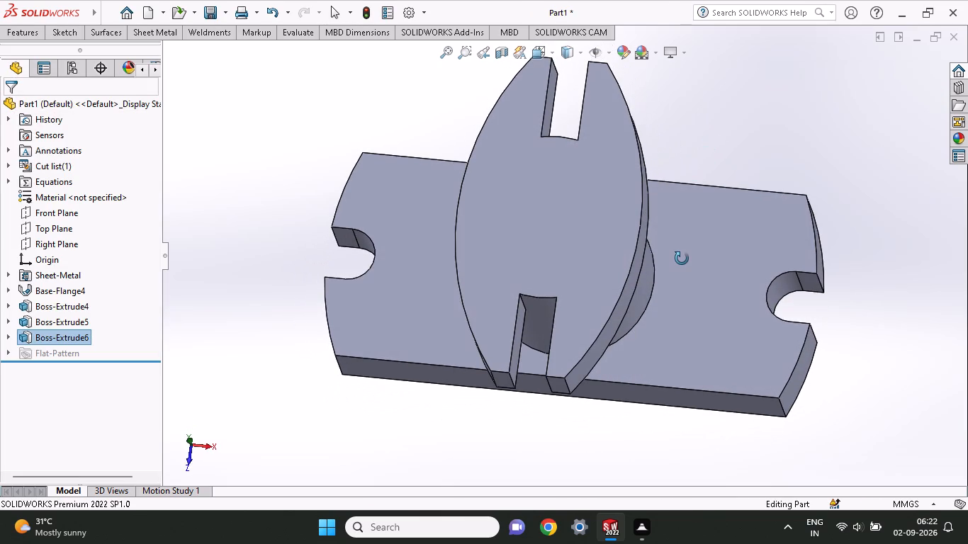
middle_drag(682, 259, 699, 213)
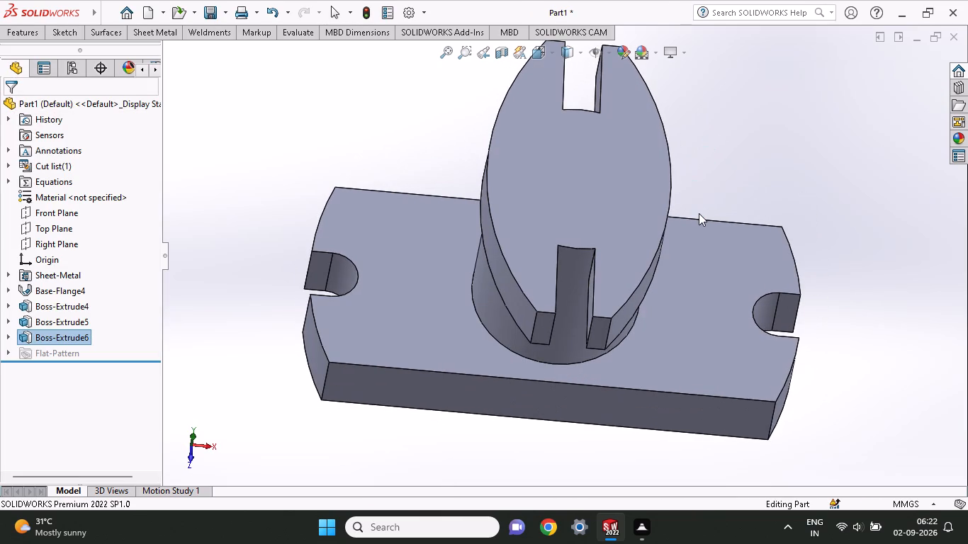
middle_drag(699, 213, 674, 193)
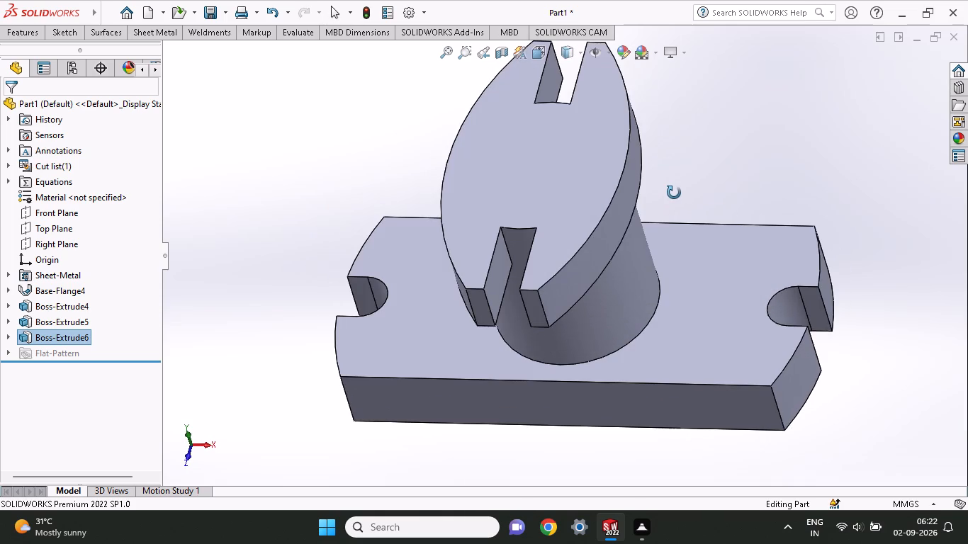
middle_drag(674, 193, 694, 276)
middle_drag(677, 256, 687, 134)
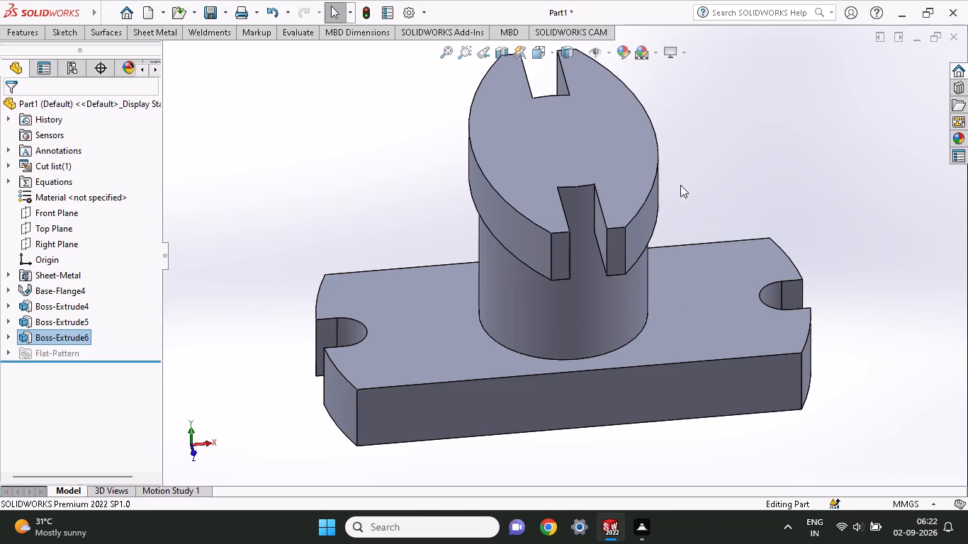
click(566, 144)
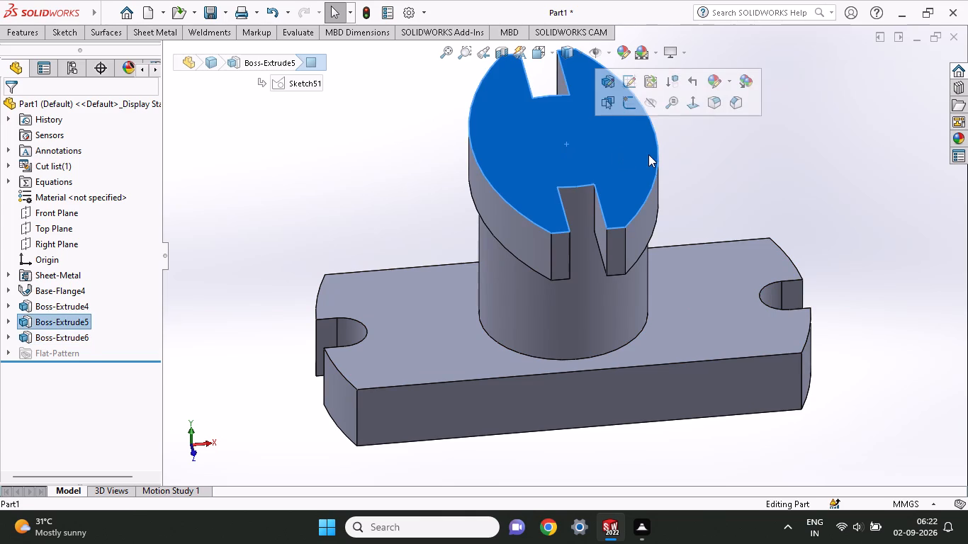
click(629, 109)
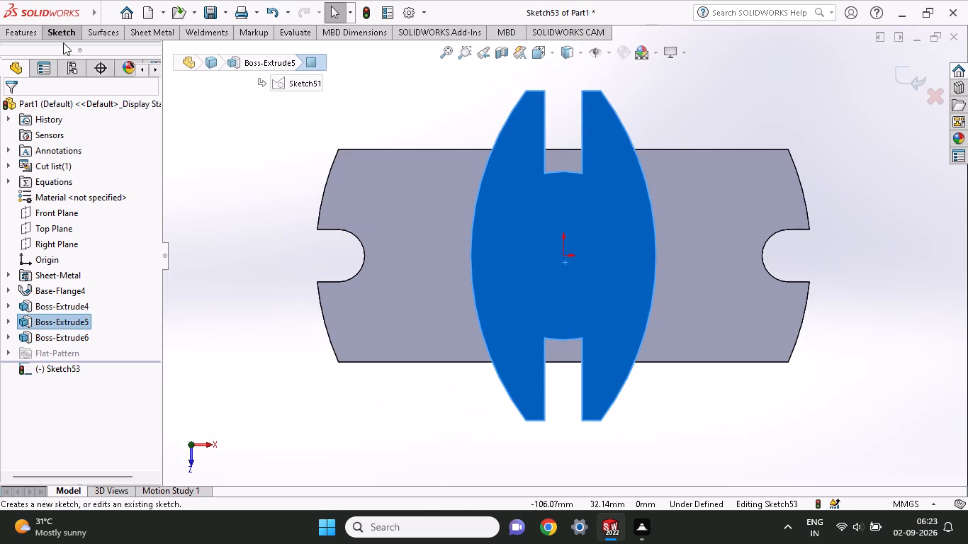
click(60, 34)
click(120, 54)
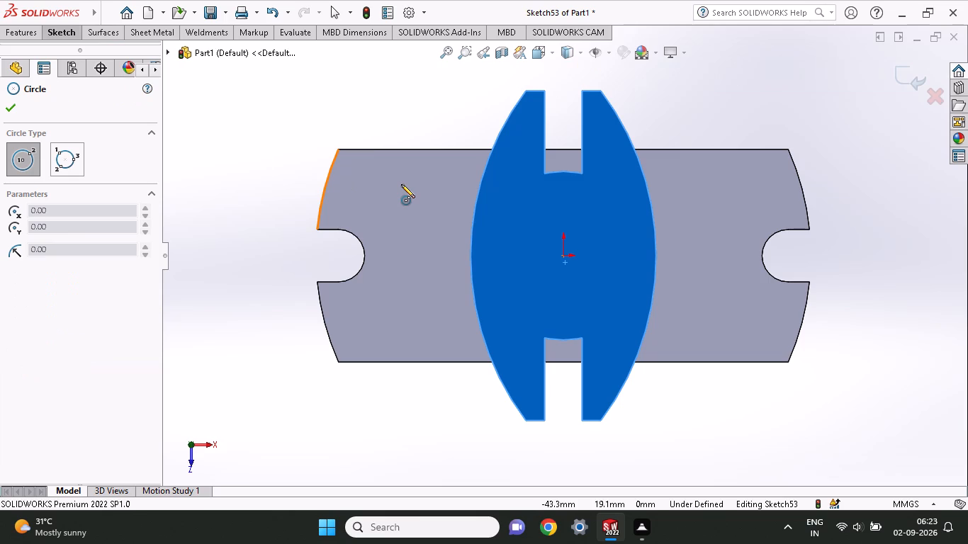
click(563, 257)
click(581, 301)
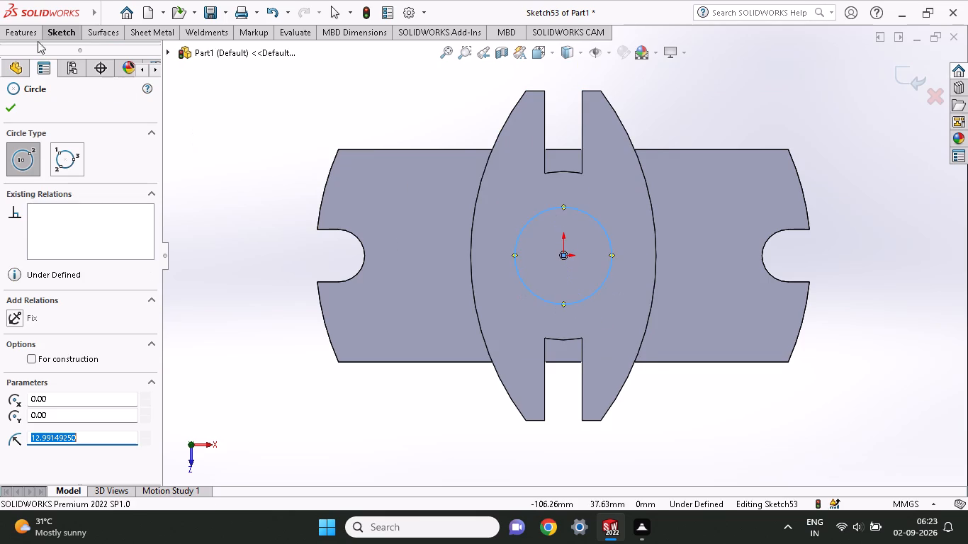
Cut-extrude the circle on the arc-sided boss's top face to a blind depth of 1 mm.
click(11, 34)
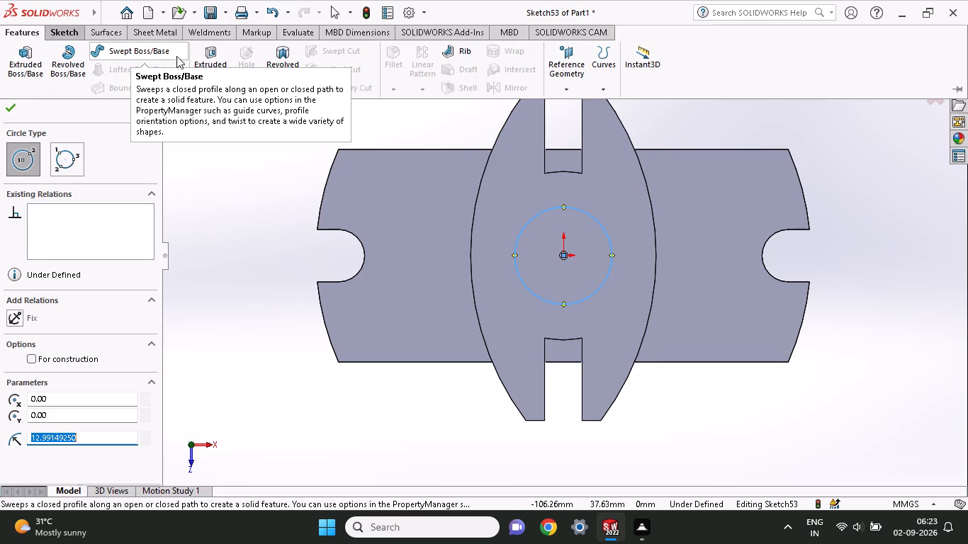
click(217, 61)
middle_drag(585, 277, 585, 267)
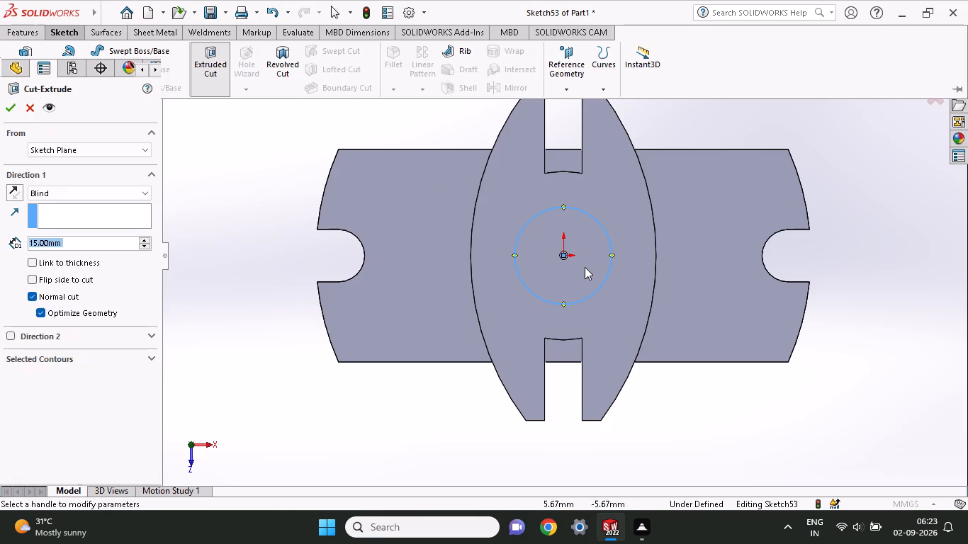
middle_drag(585, 267, 597, 174)
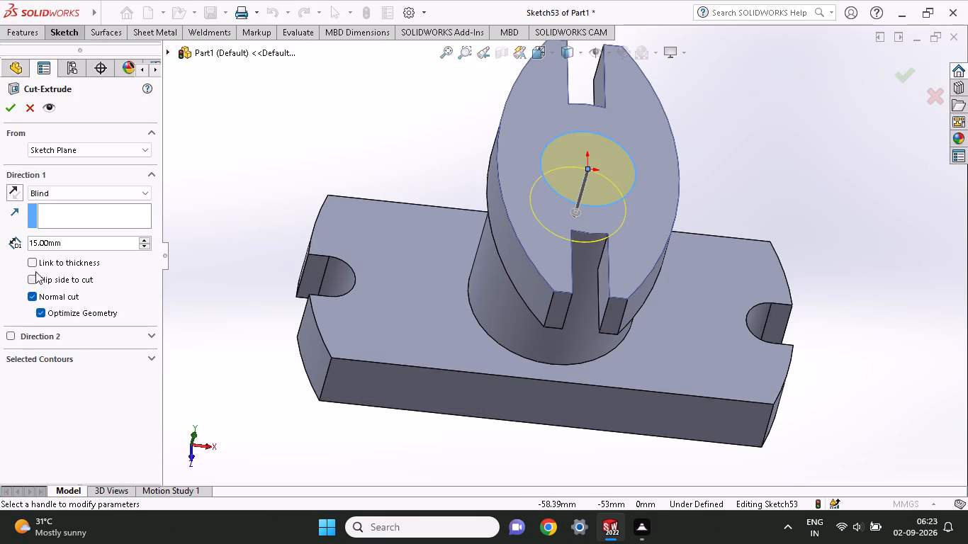
drag(73, 244, 0, 269)
key(1)
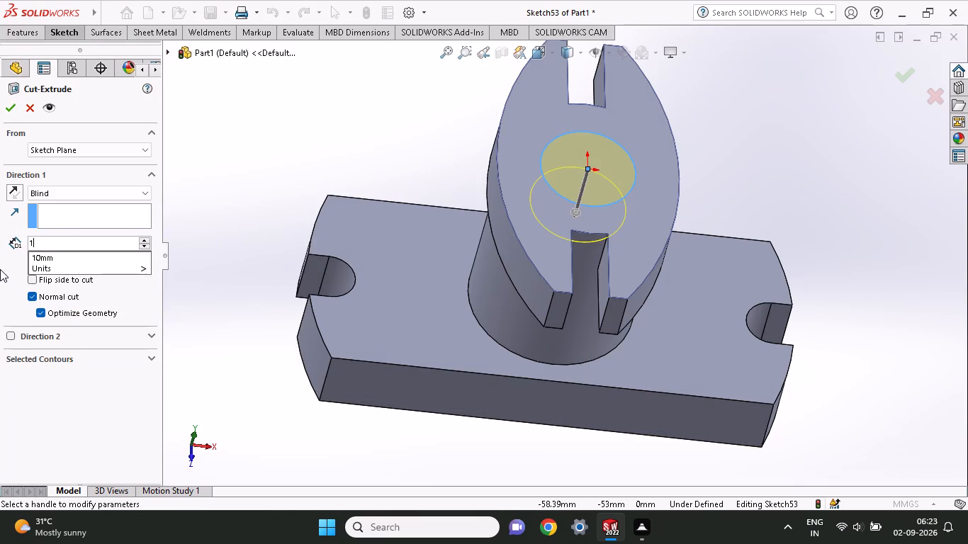
key(Return)
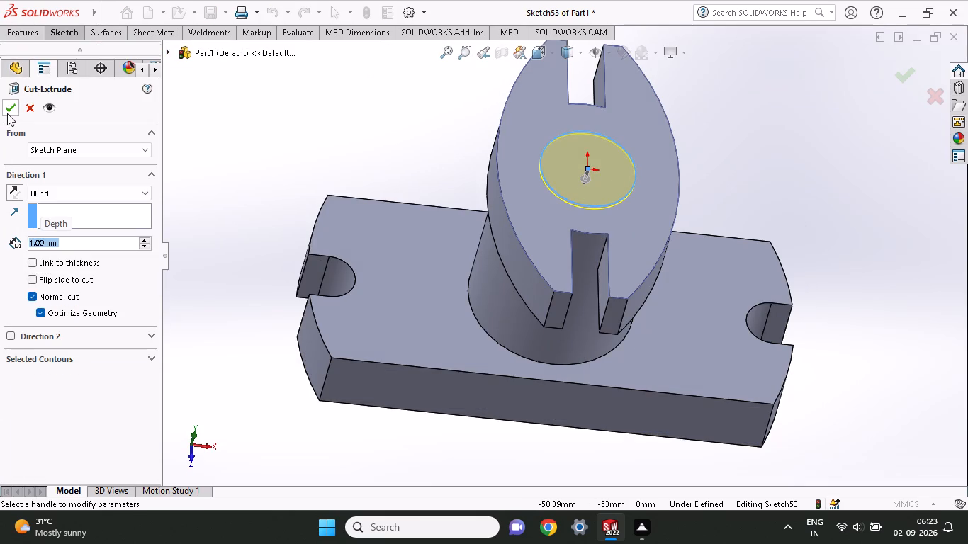
click(7, 113)
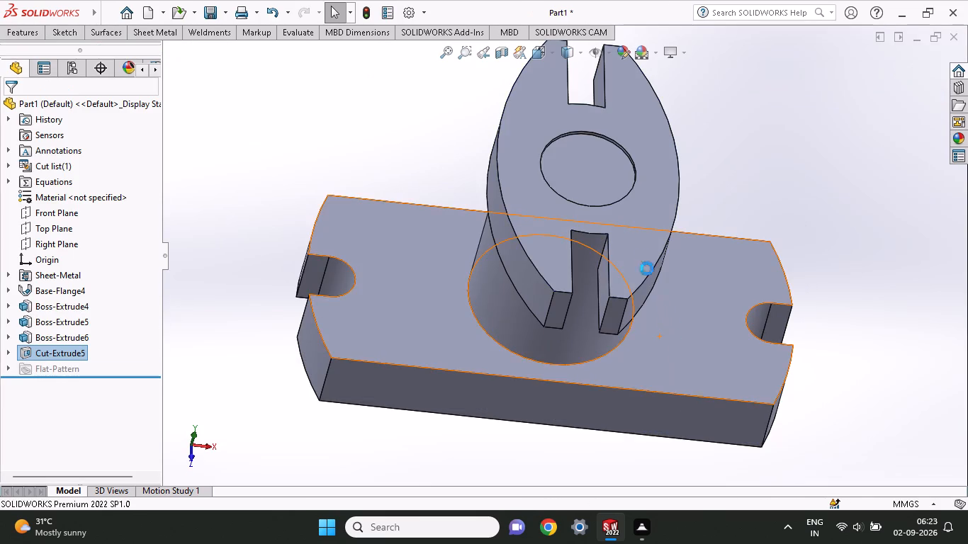
Sketch a corner rectangle about 24 by 11.6 mm on the base plate's top face, from the cylinder's edge towards the left notch.
middle_drag(643, 249, 665, 257)
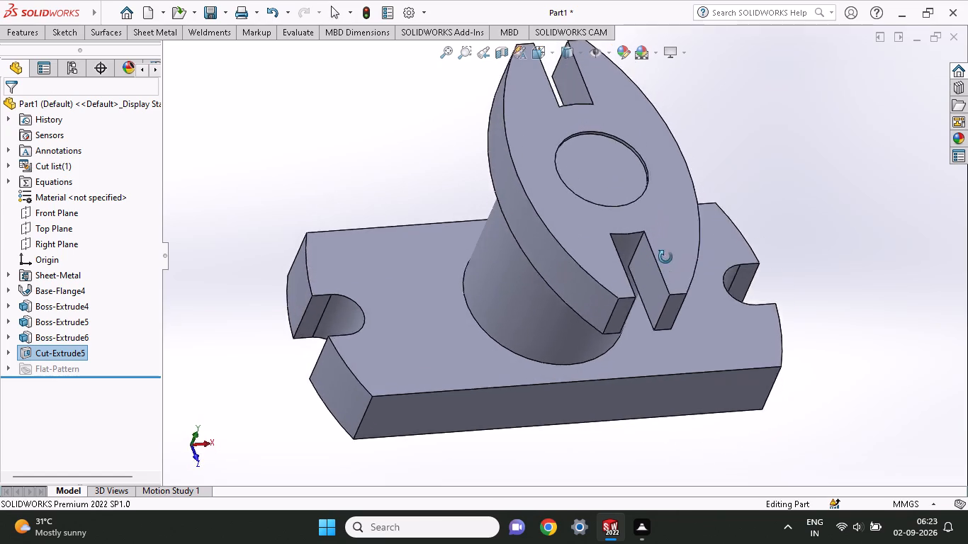
middle_drag(665, 257, 634, 270)
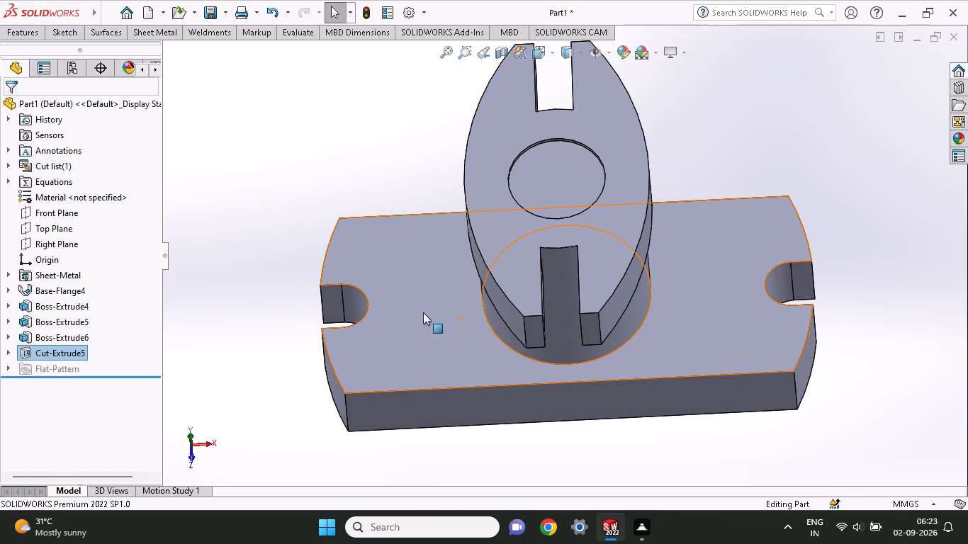
click(423, 312)
click(488, 276)
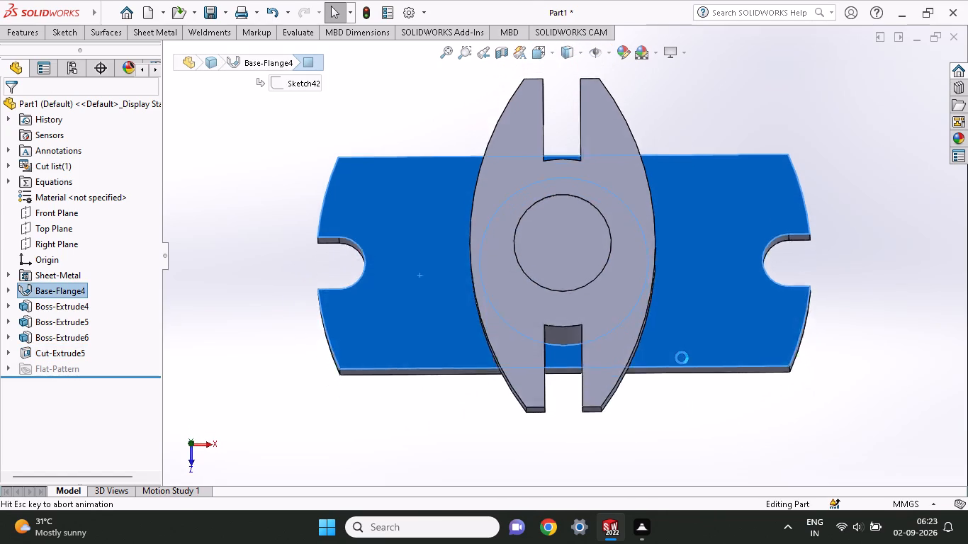
click(62, 37)
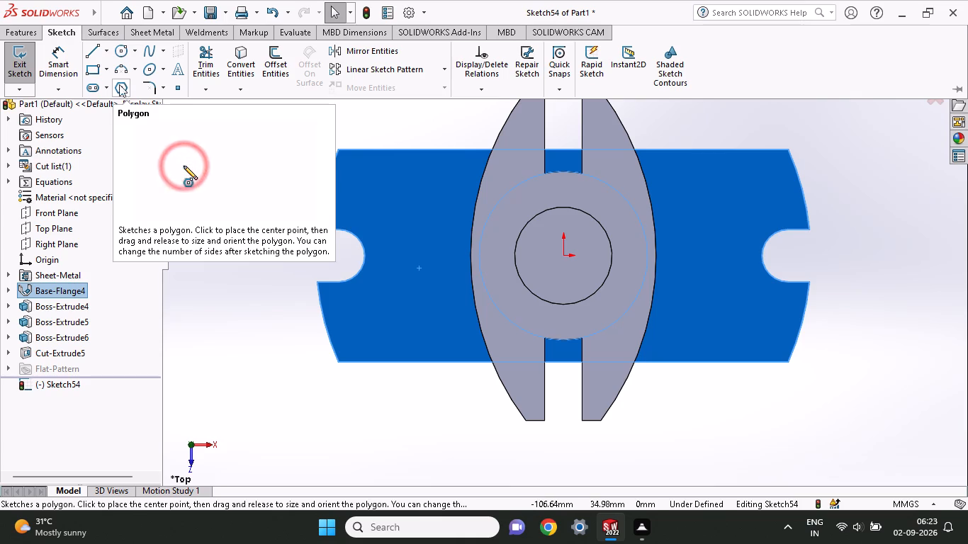
click(105, 72)
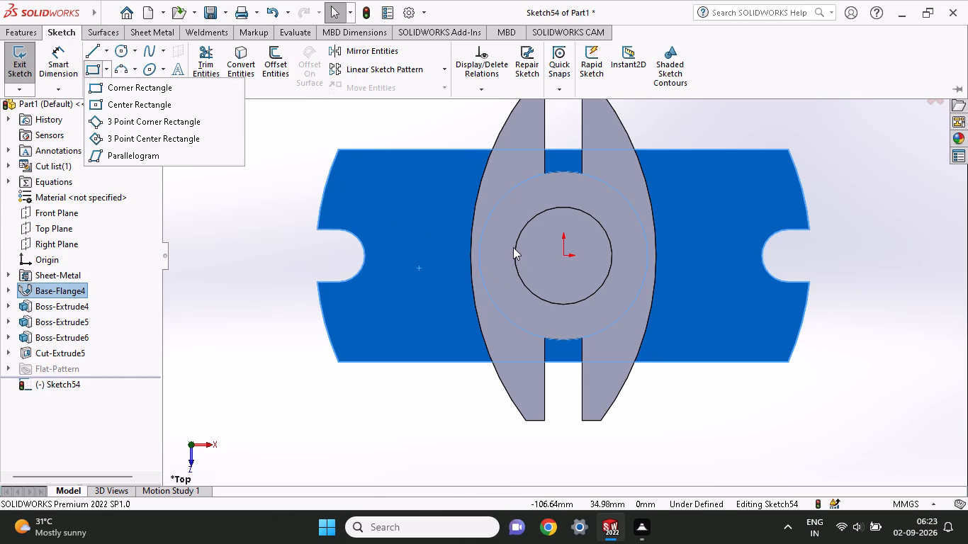
click(124, 95)
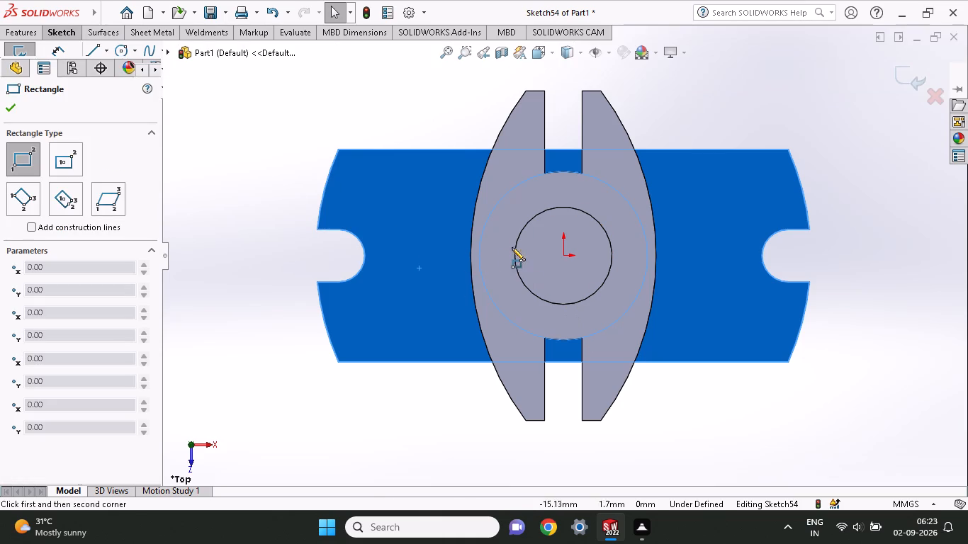
middle_drag(529, 263, 573, 290)
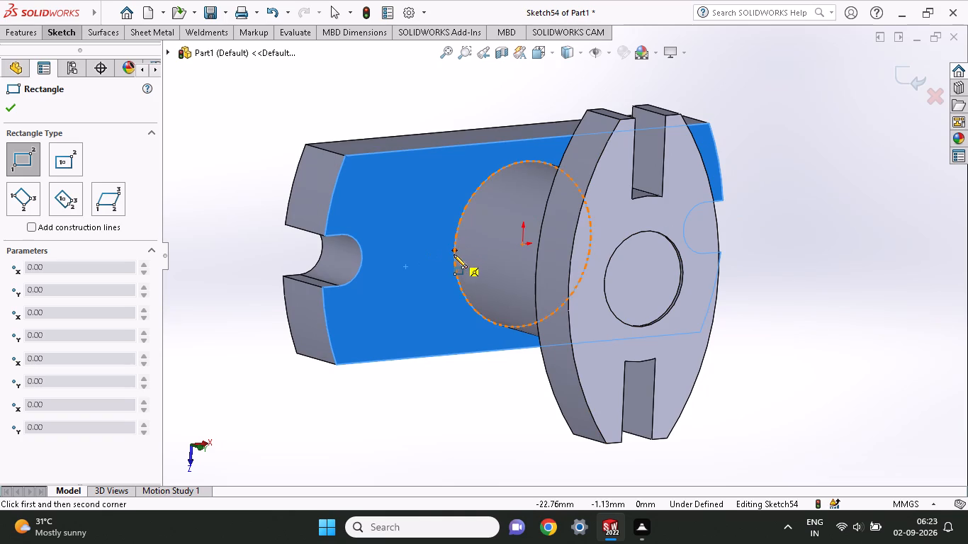
click(459, 232)
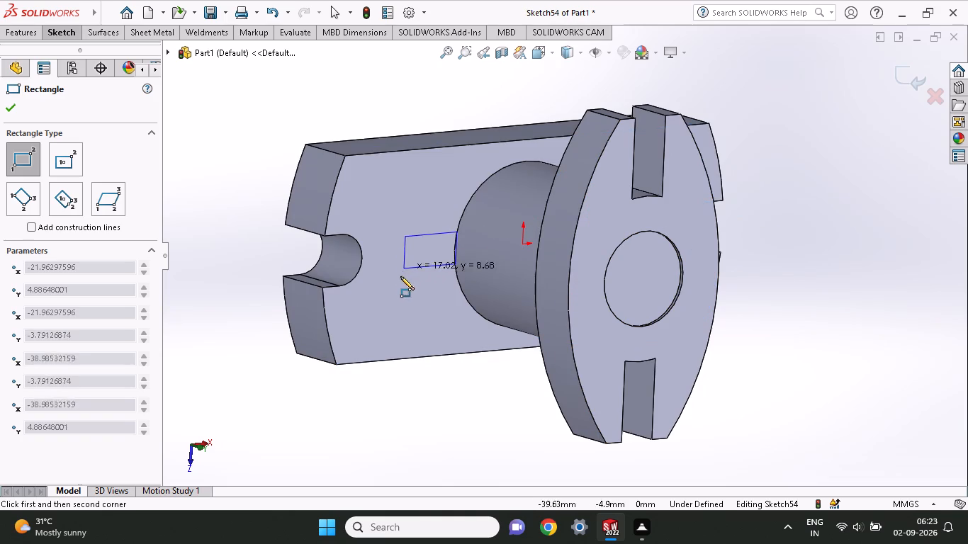
click(383, 281)
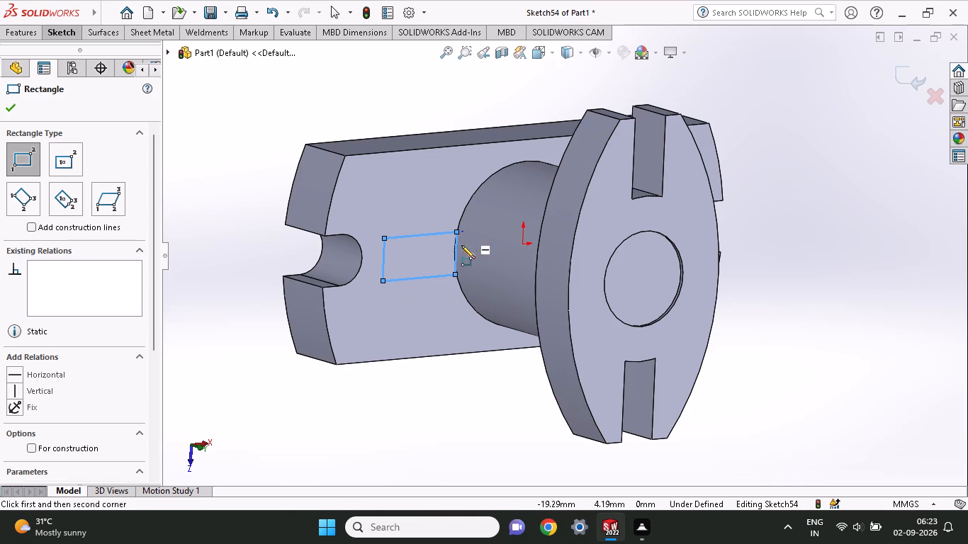
Dimension the rectangle's lower outer corner 5 mm vertically from the origin.
middle_drag(460, 254, 455, 246)
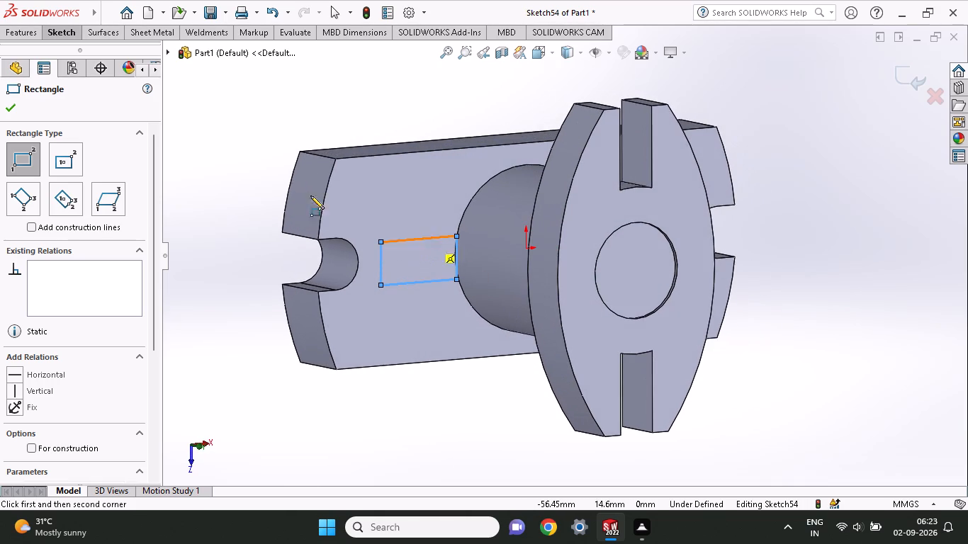
click(64, 34)
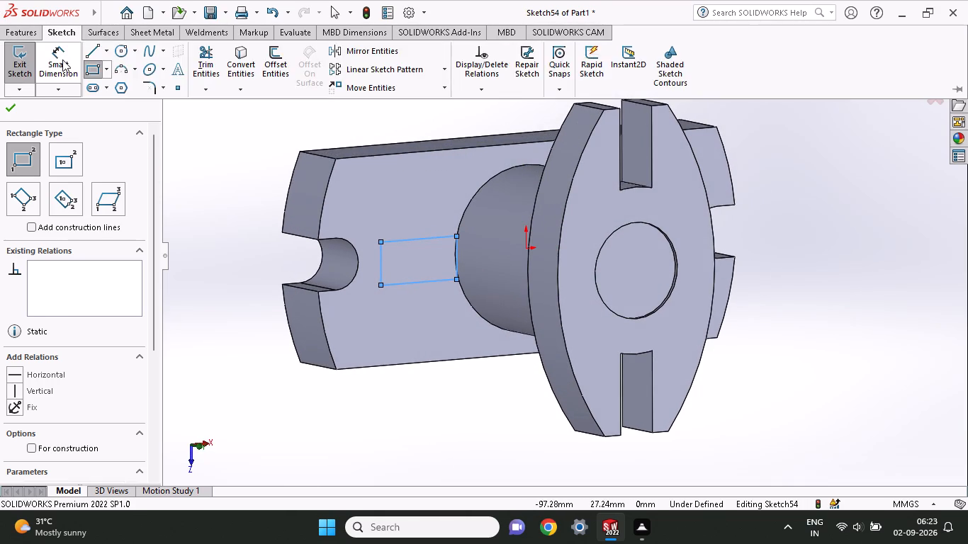
click(62, 59)
click(527, 250)
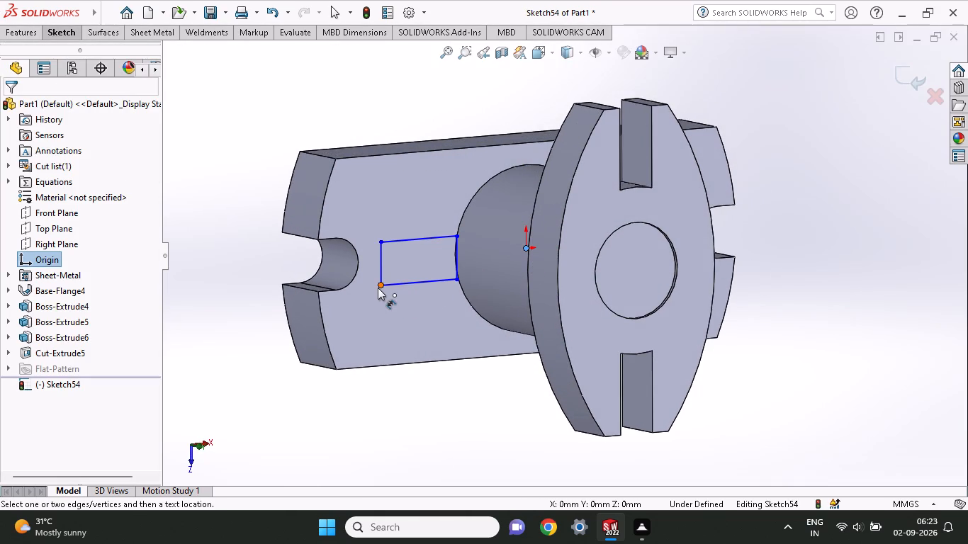
click(378, 288)
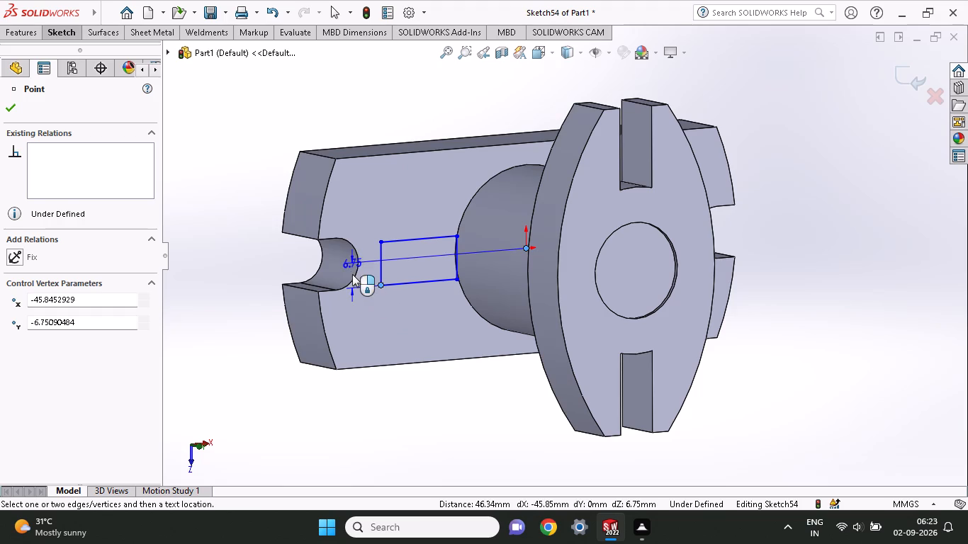
click(364, 275)
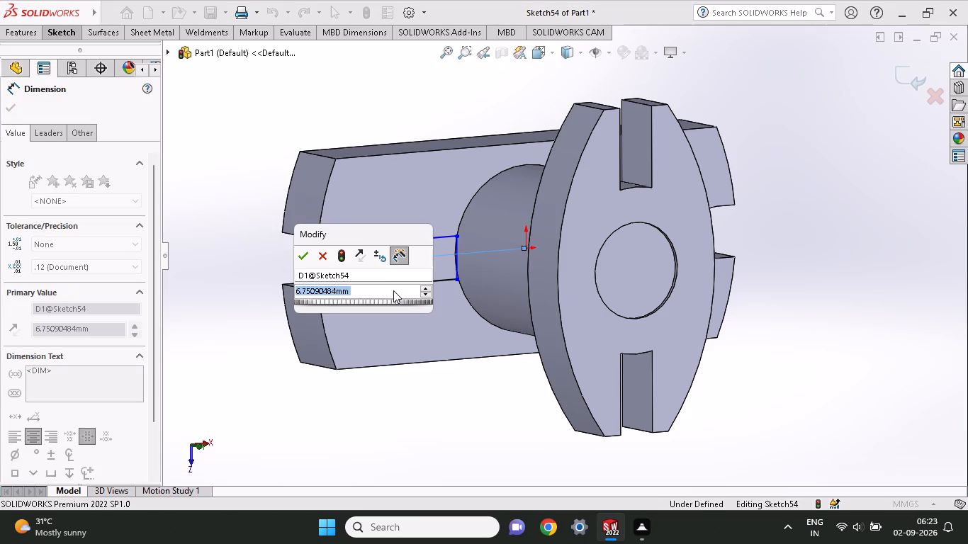
key(5)
key(Return)
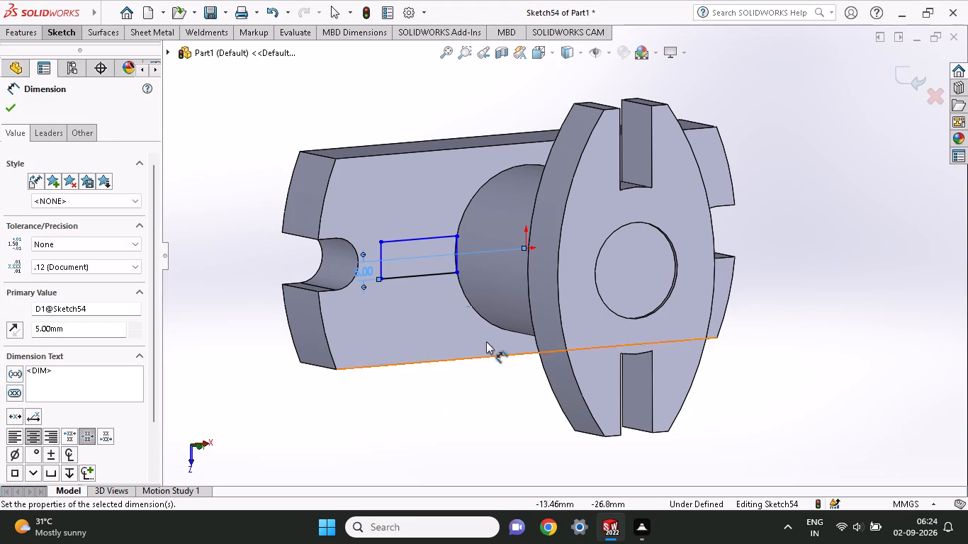
Dimension the rectangle's height between its two outer corners as 10 mm.
click(379, 241)
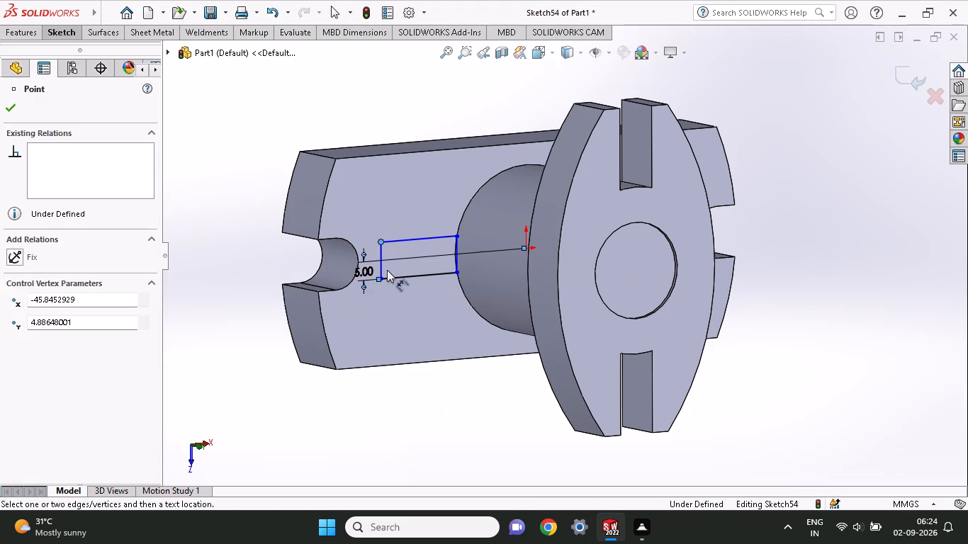
click(378, 276)
click(285, 283)
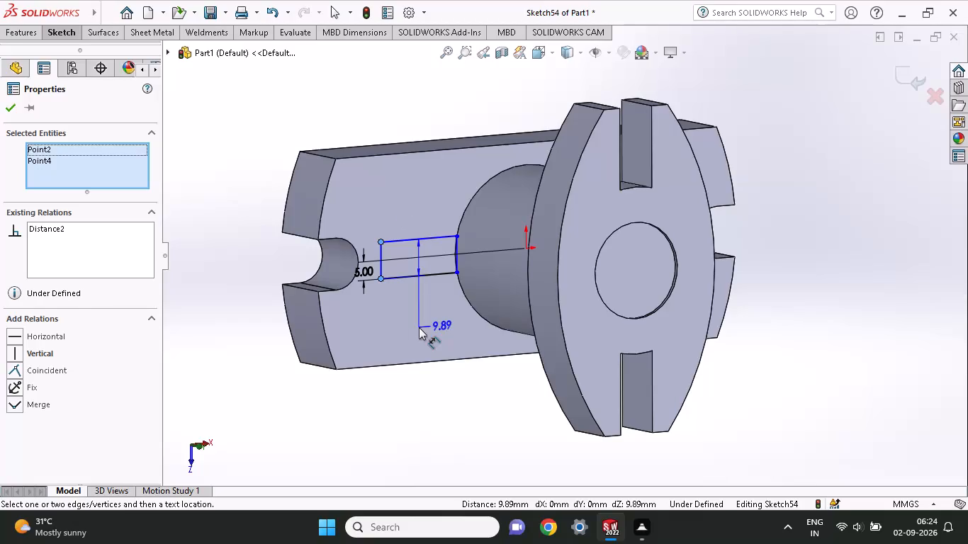
click(296, 263)
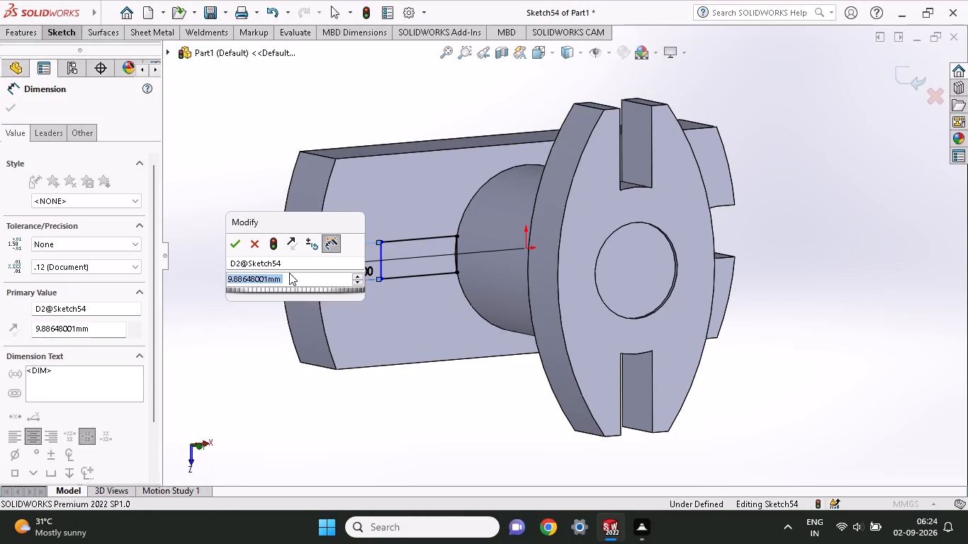
text(10)
key(Return)
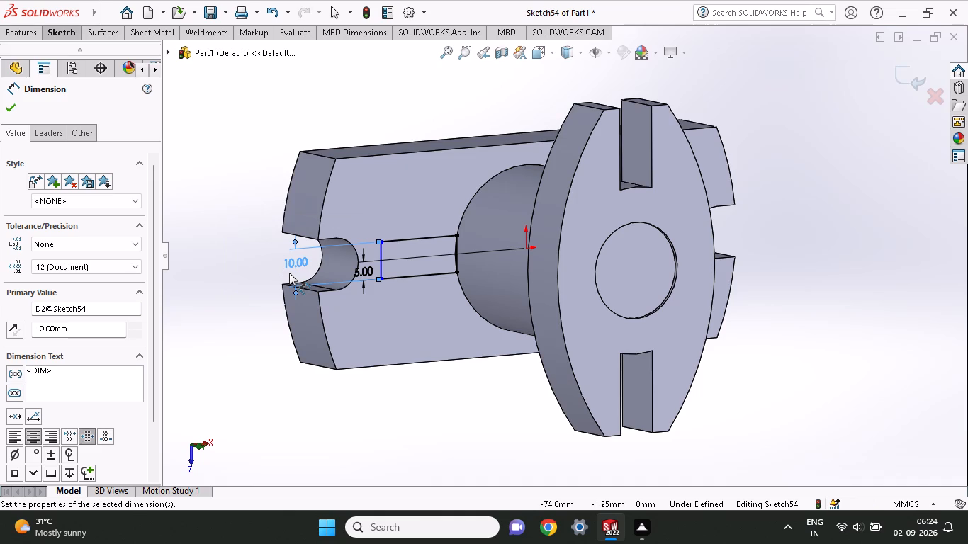
Dimension the rectangle's lower outer corner 45 mm horizontally from the origin.
click(524, 248)
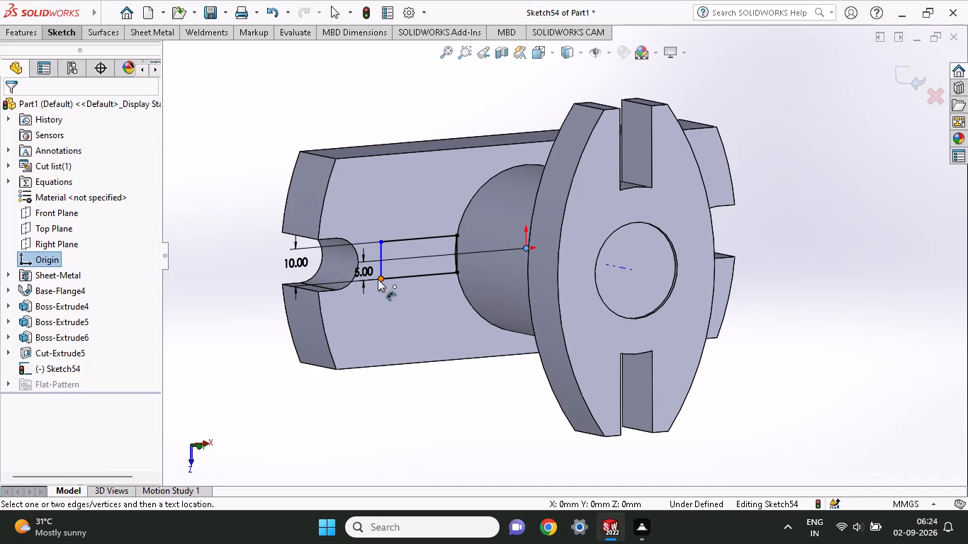
click(378, 279)
click(409, 305)
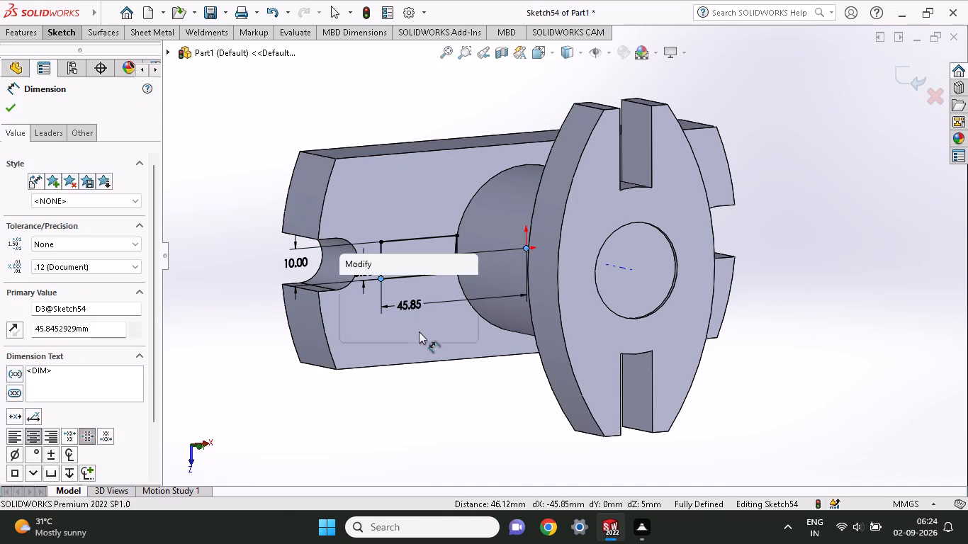
text(45)
key(Return)
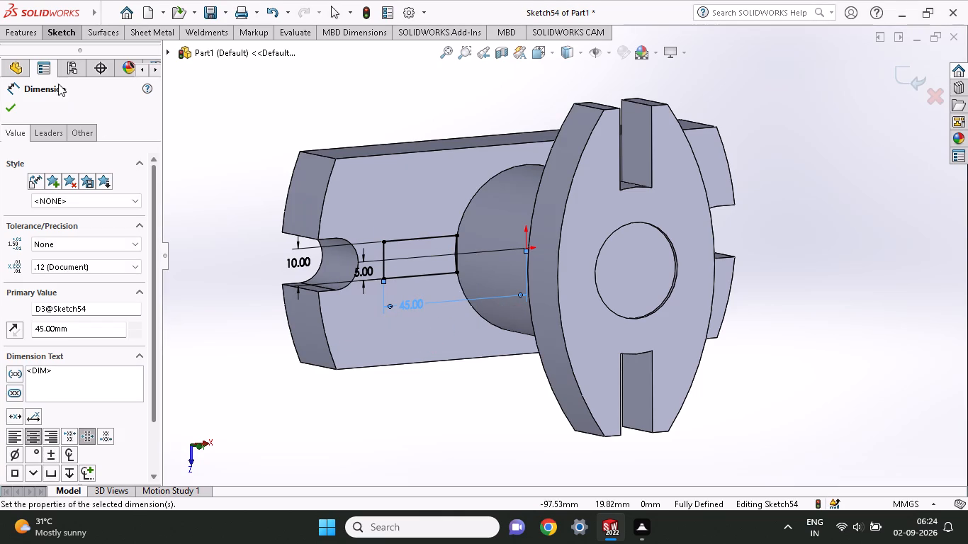
Trim away the rectangle's vertical side next to the cylinder.
click(45, 33)
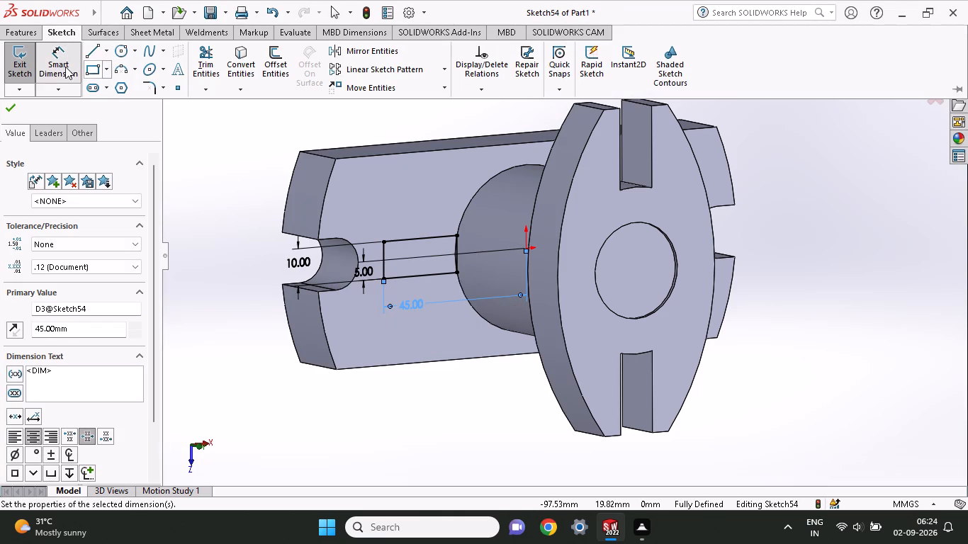
click(204, 68)
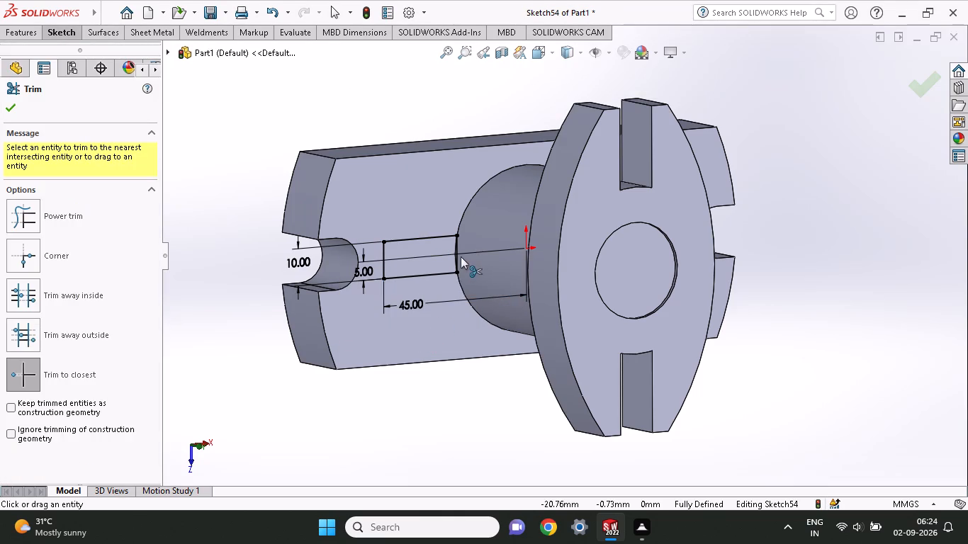
click(454, 259)
middle_drag(475, 251, 468, 251)
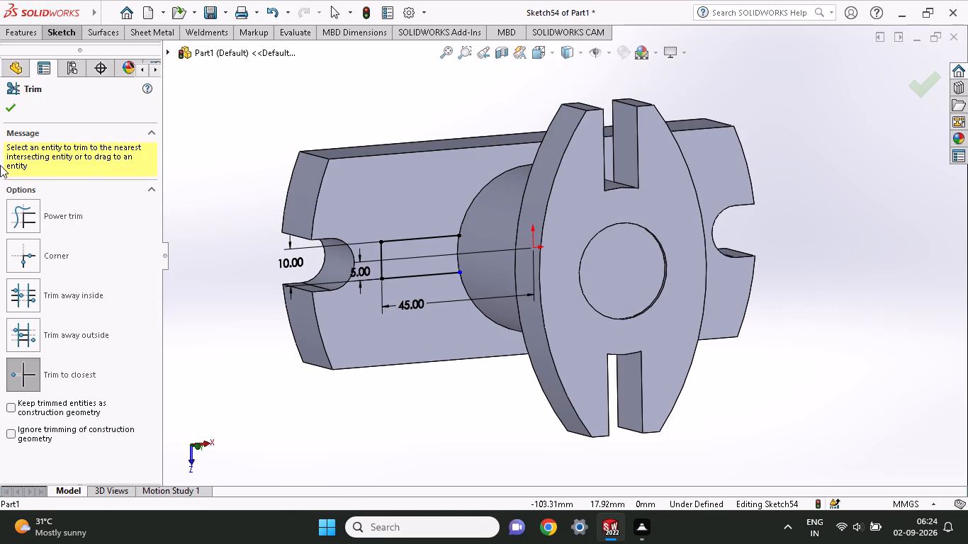
click(4, 108)
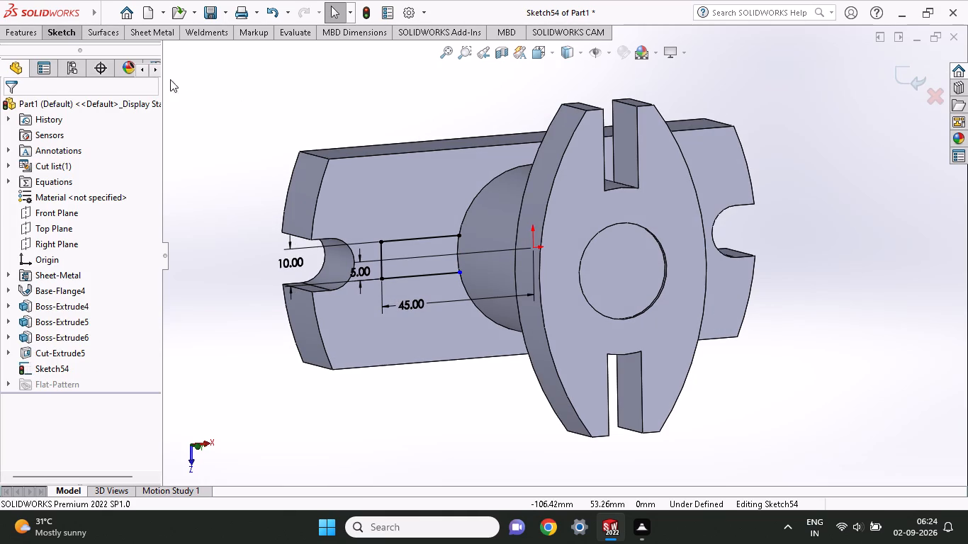
Convert the cylinder's circular base edge into sketch geometry so it meets the open rectangle.
click(64, 36)
click(246, 76)
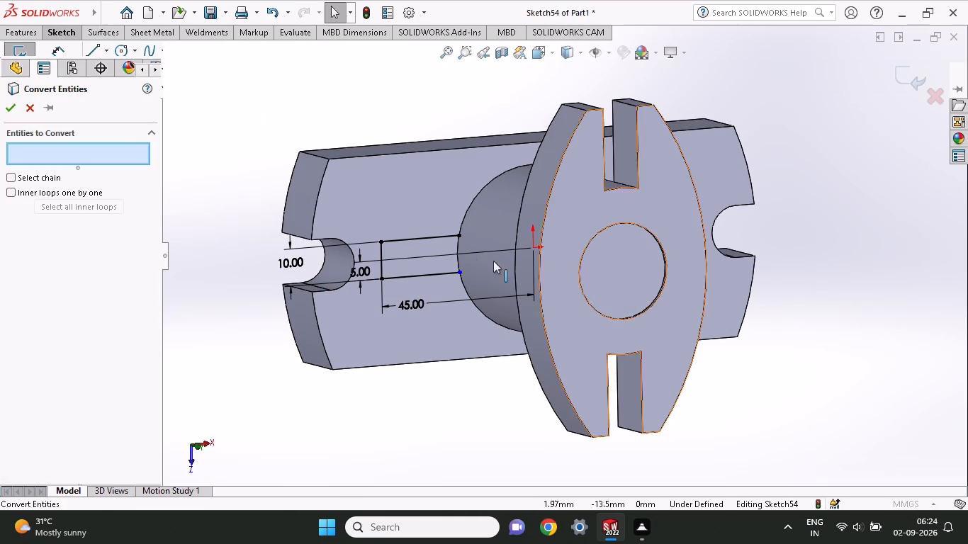
click(456, 257)
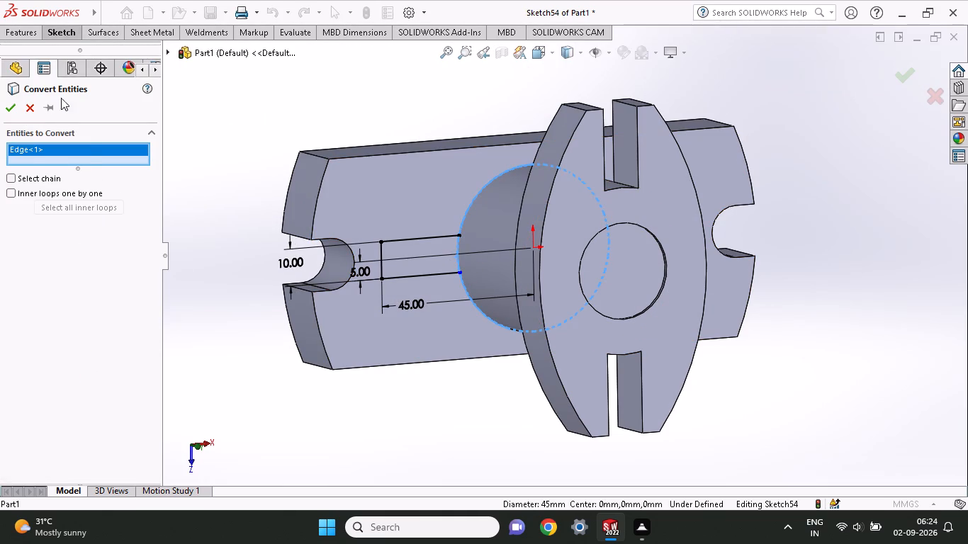
click(8, 107)
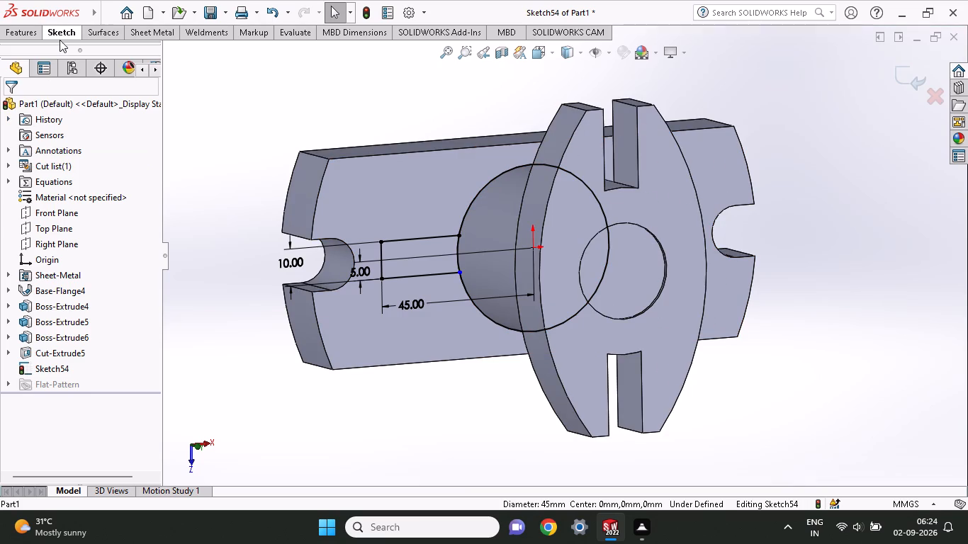
Trim the converted circle down to the short arc that closes the rib profile against the cylinder.
click(60, 40)
click(199, 60)
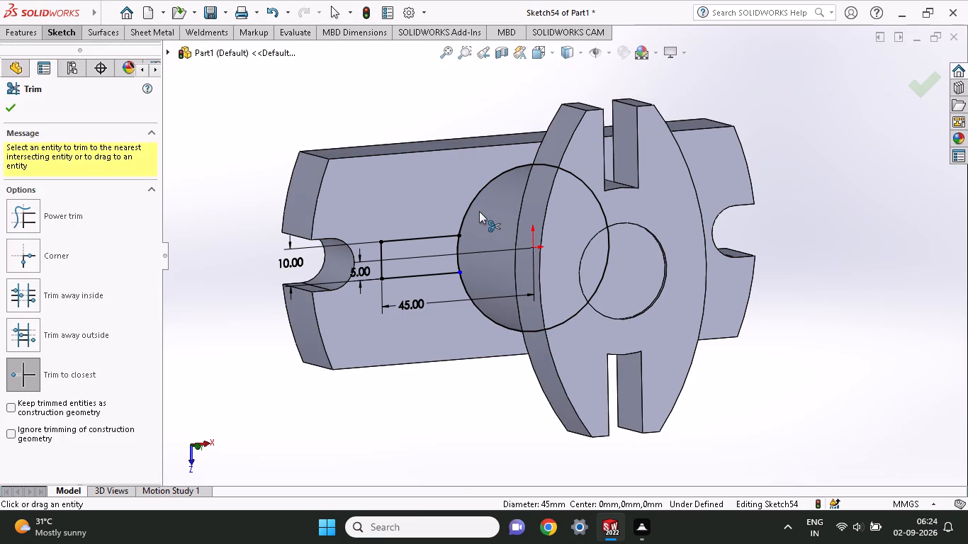
click(464, 216)
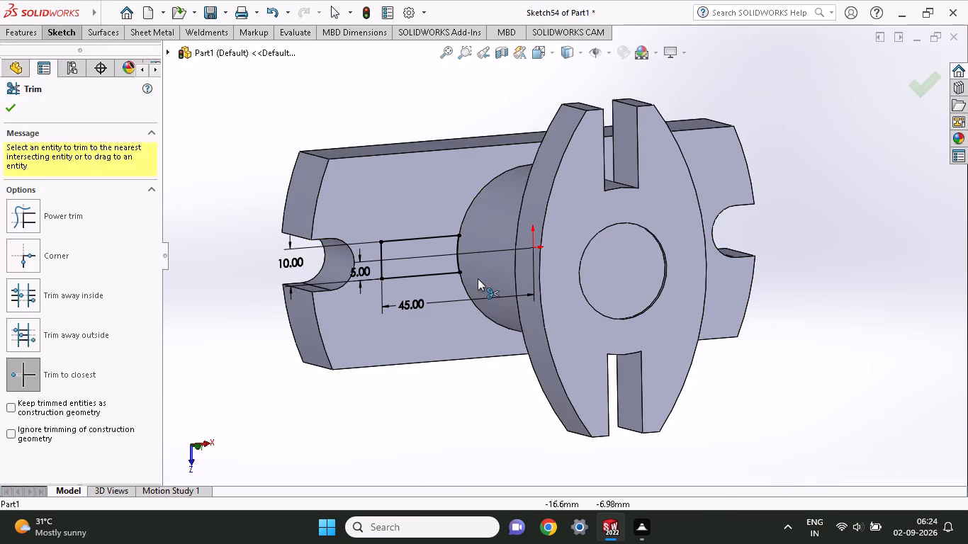
Sketch a vertical centerline about 15 mm long from the origin up to the edge of the circular recess.
middle_drag(455, 280, 422, 259)
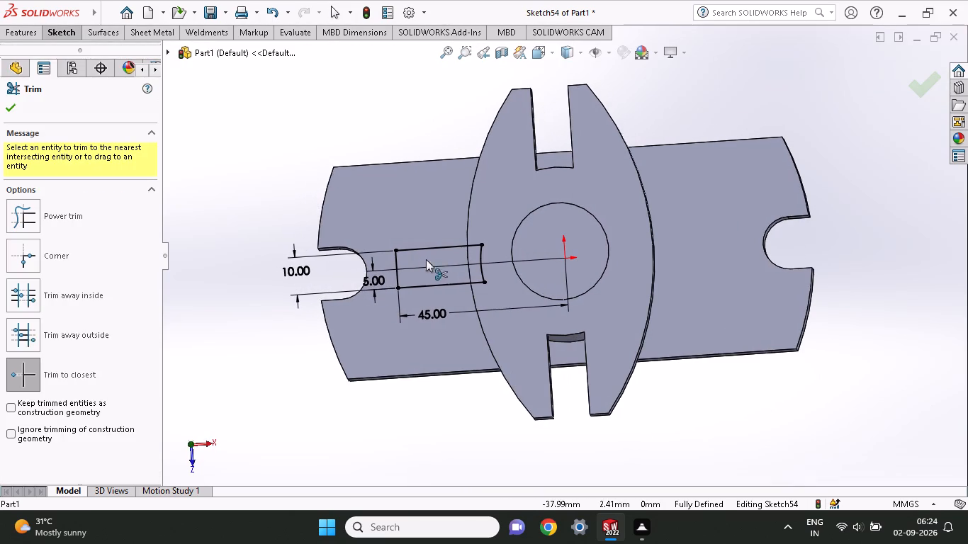
click(57, 33)
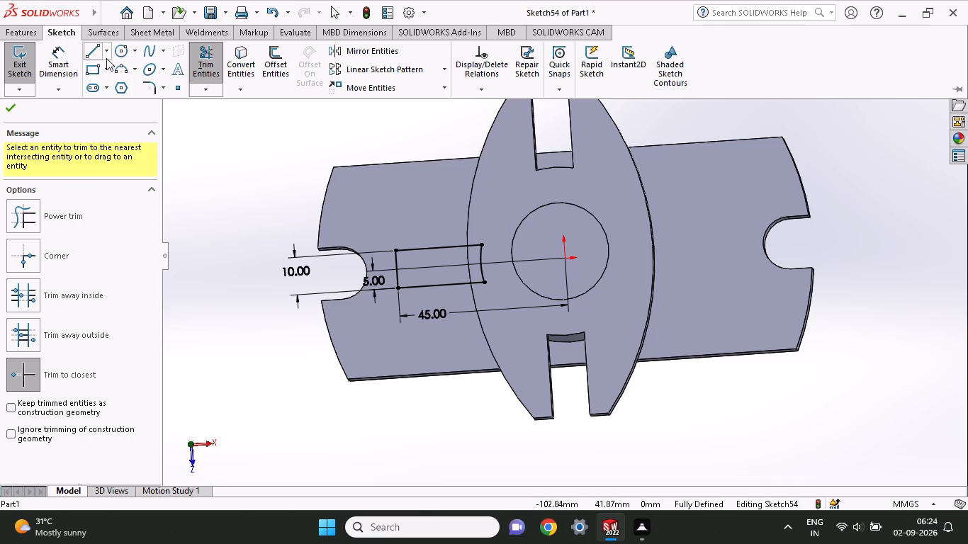
click(106, 58)
click(103, 55)
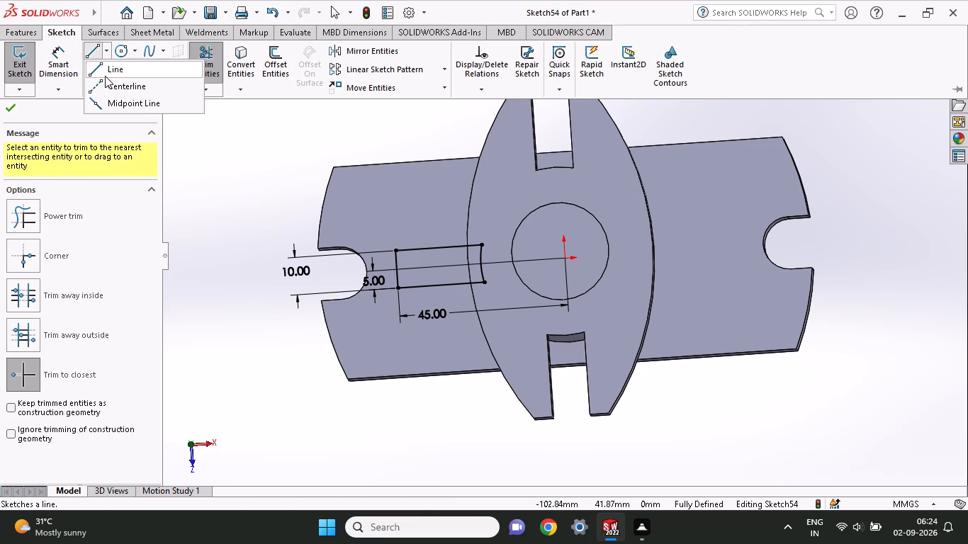
click(105, 80)
click(566, 256)
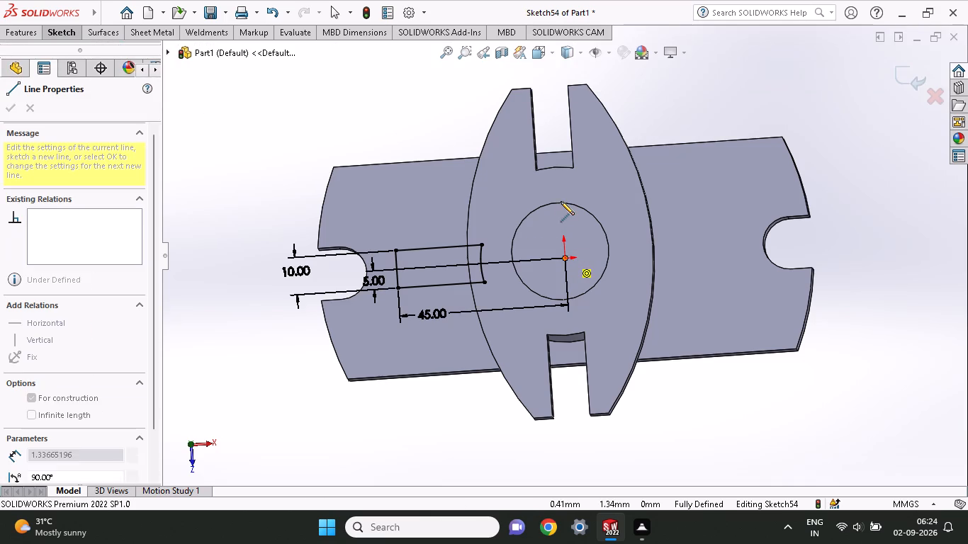
click(561, 201)
right_click(596, 215)
click(610, 227)
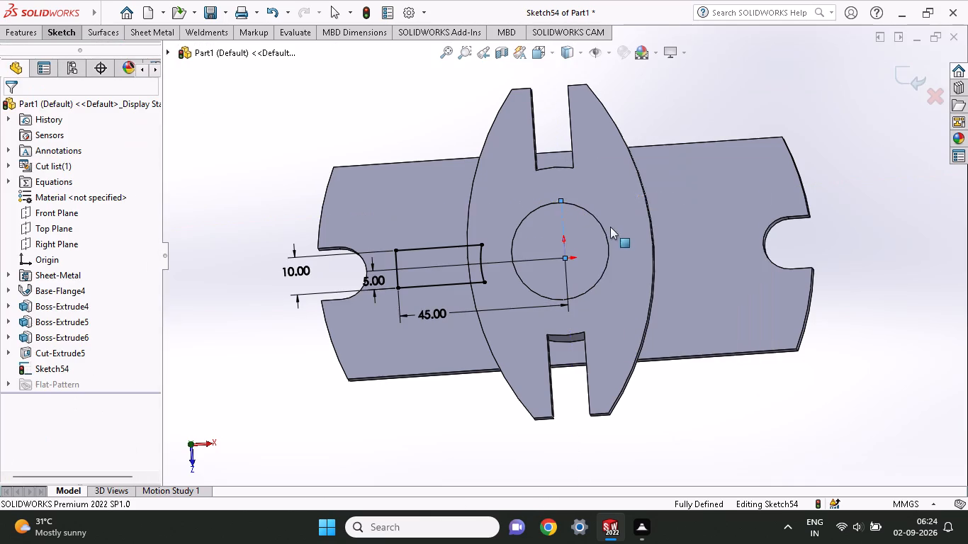
Mirror the rib profile's three lines and closing arc about the vertical centerline, keeping the original.
click(51, 36)
click(361, 49)
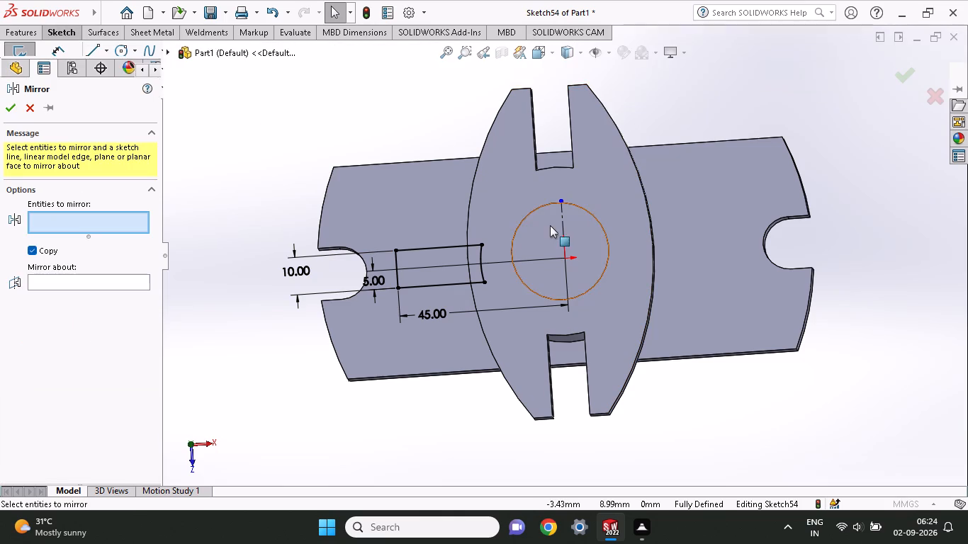
click(47, 280)
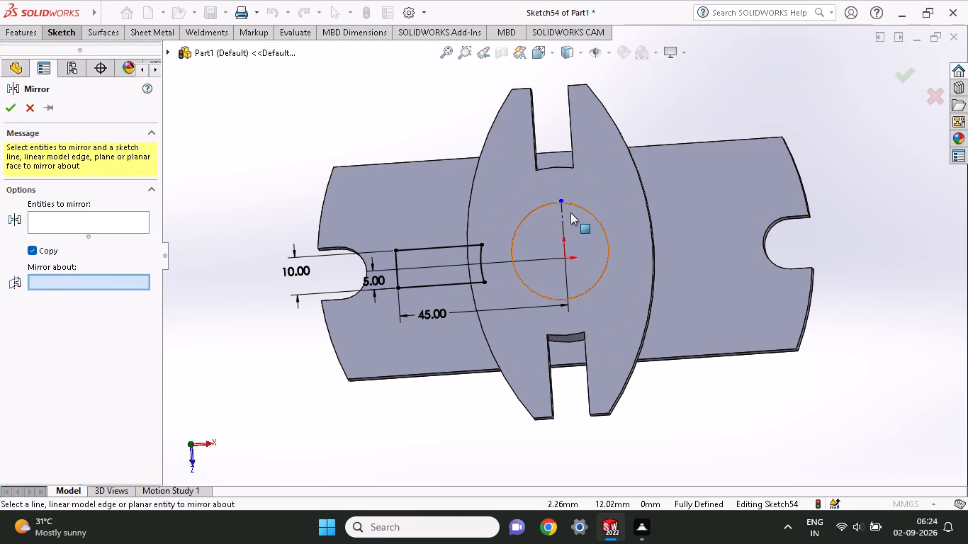
click(562, 218)
click(62, 229)
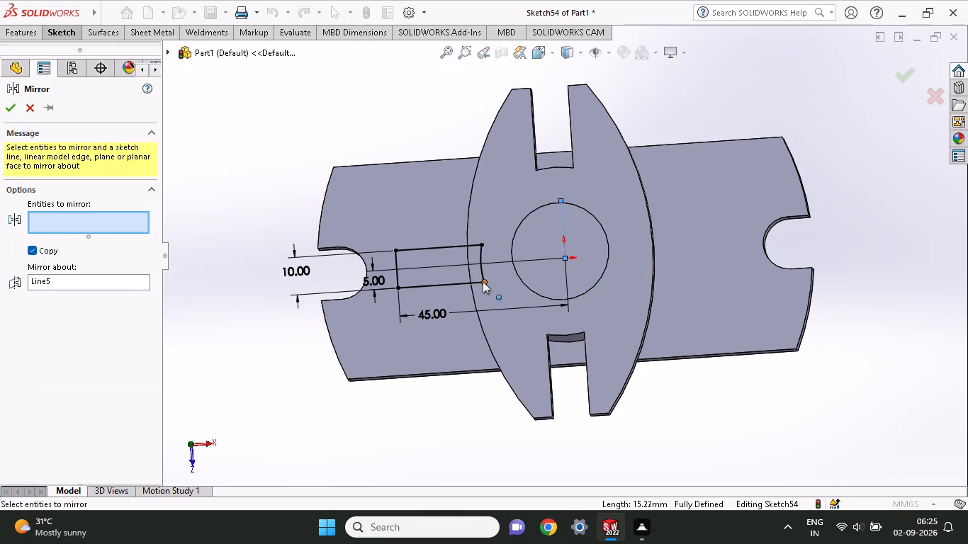
click(451, 285)
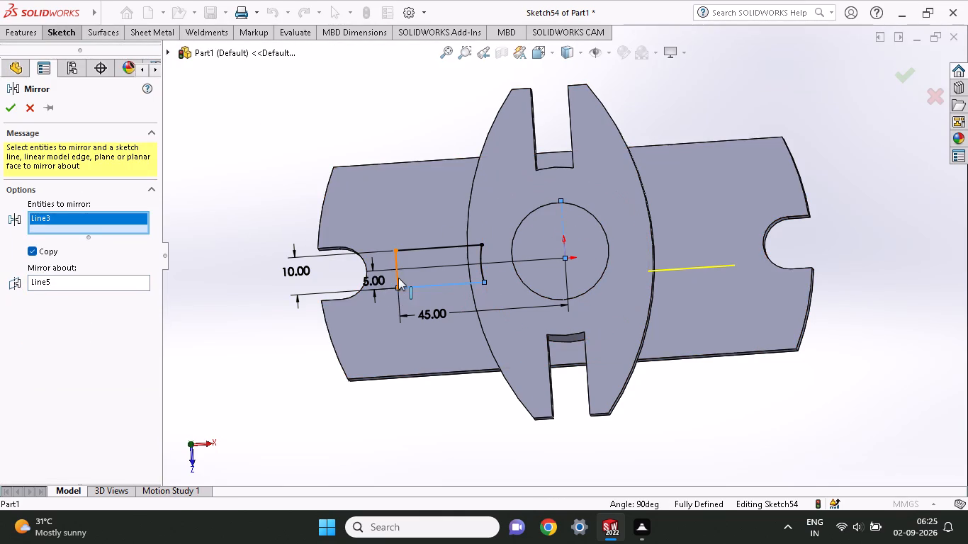
click(398, 278)
click(435, 249)
click(484, 271)
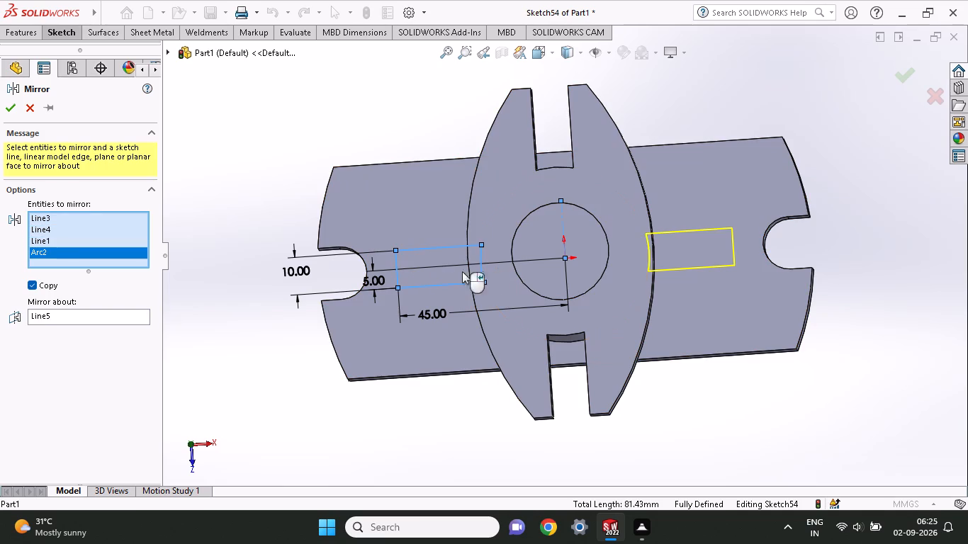
click(6, 118)
click(11, 110)
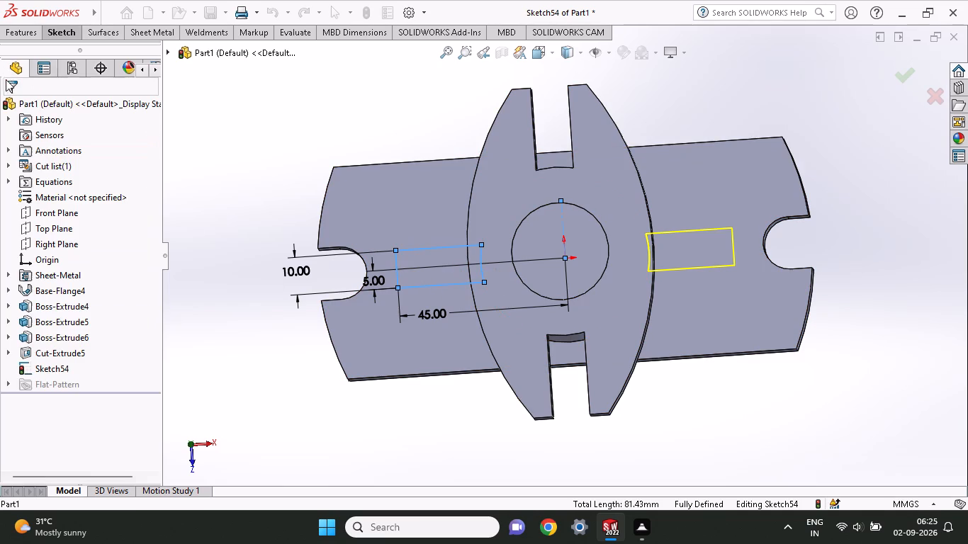
Extrude both rib profiles upward from the base plate as a blind 30 mm boss with merged result.
click(33, 30)
click(37, 77)
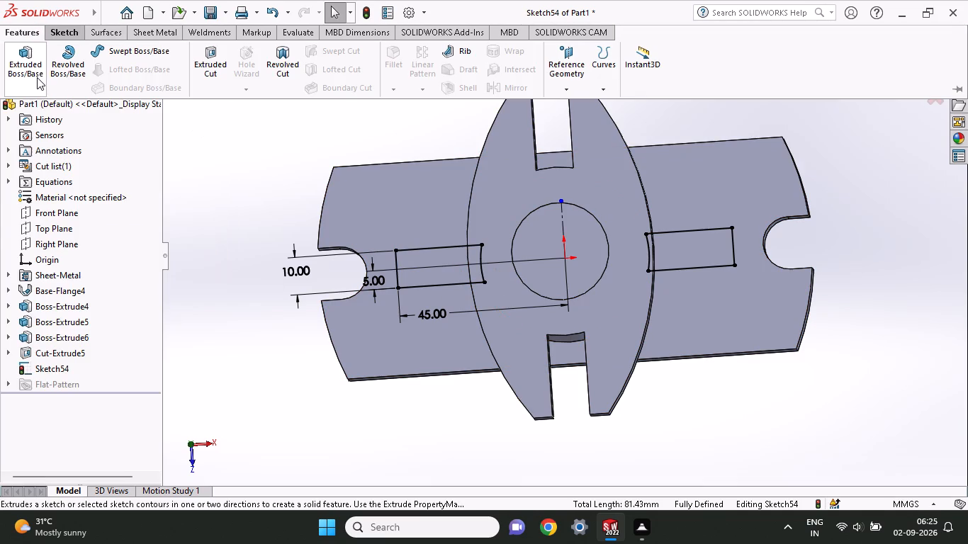
middle_drag(524, 227, 558, 148)
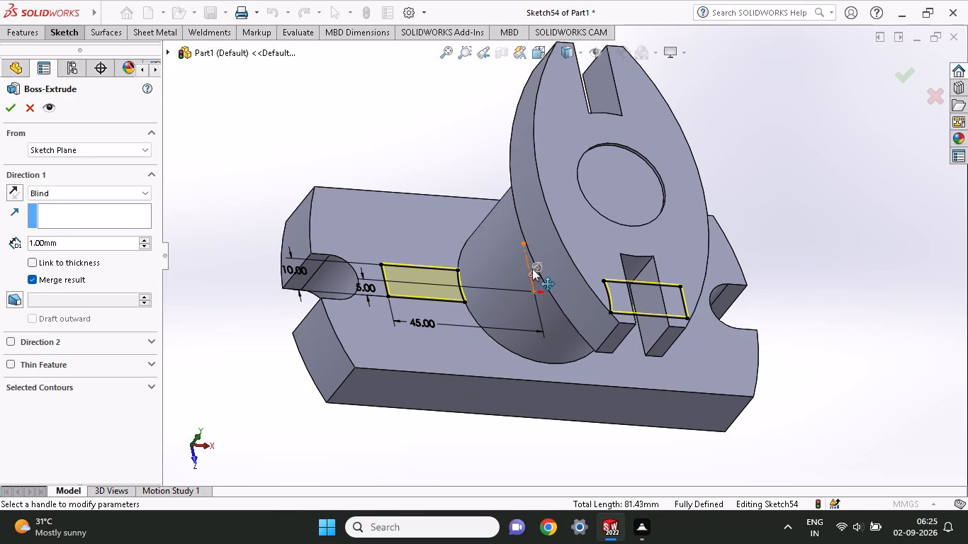
drag(532, 268, 556, 213)
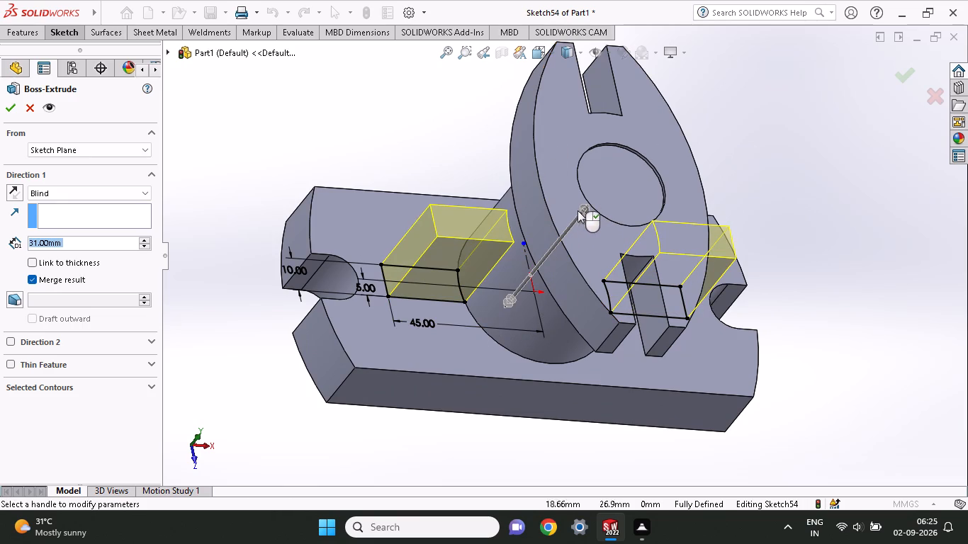
middle_drag(566, 237, 668, 189)
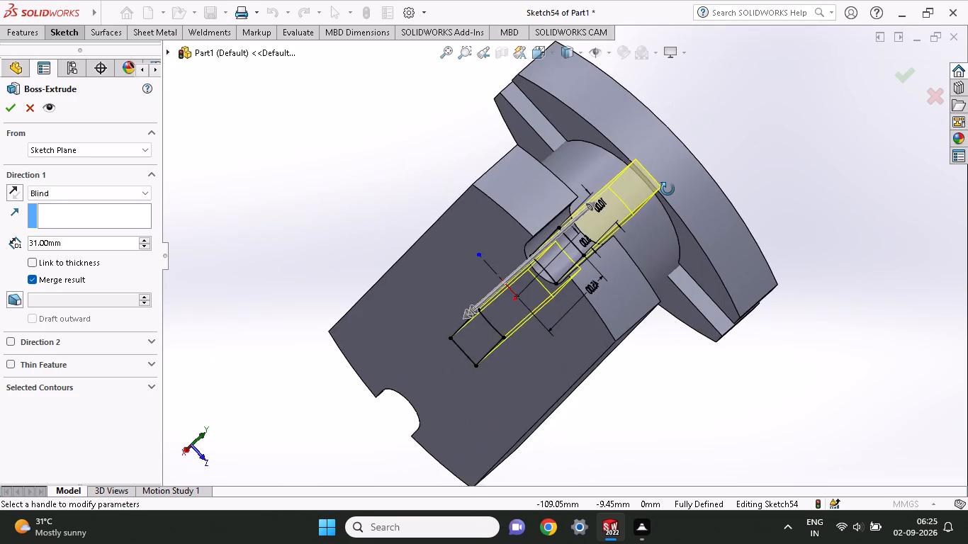
middle_drag(668, 189, 649, 211)
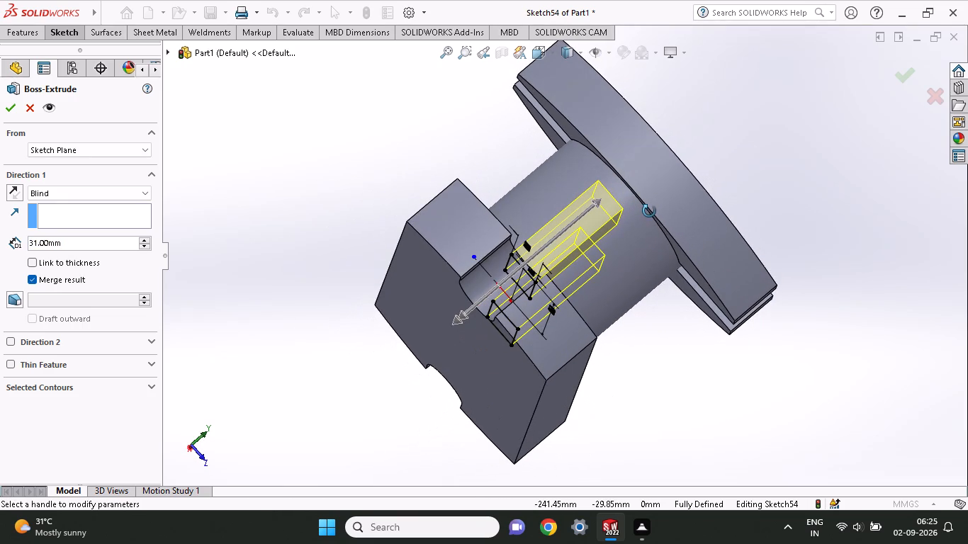
middle_drag(649, 211, 559, 188)
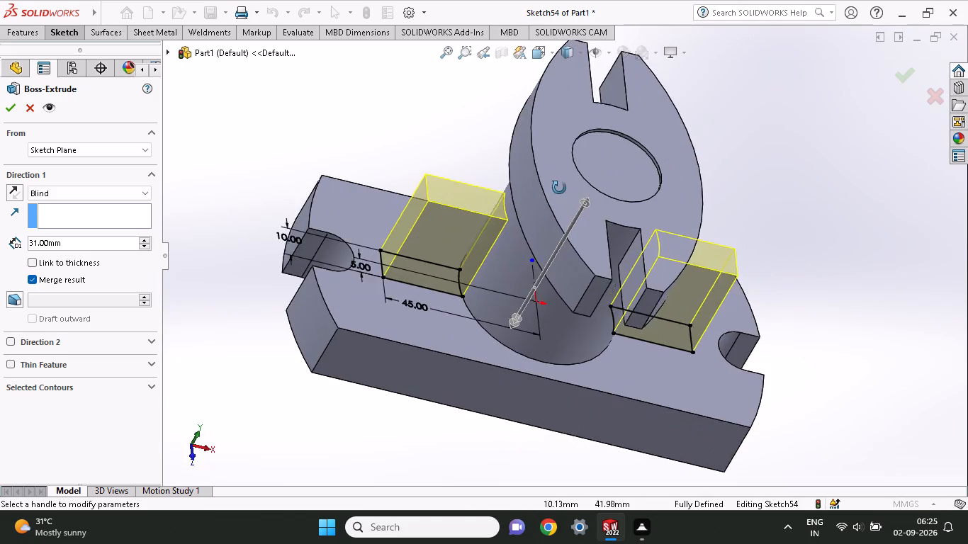
middle_drag(559, 188, 548, 95)
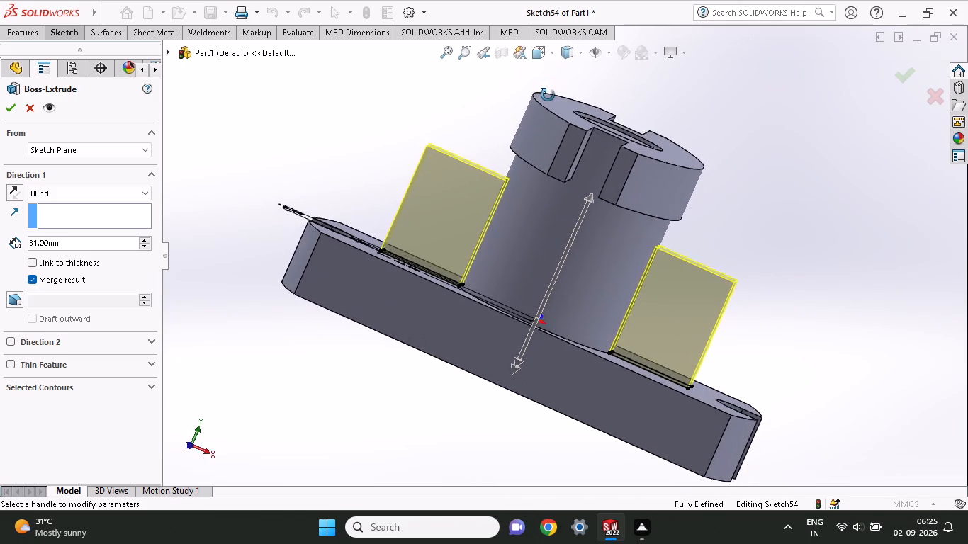
middle_drag(548, 95, 547, 96)
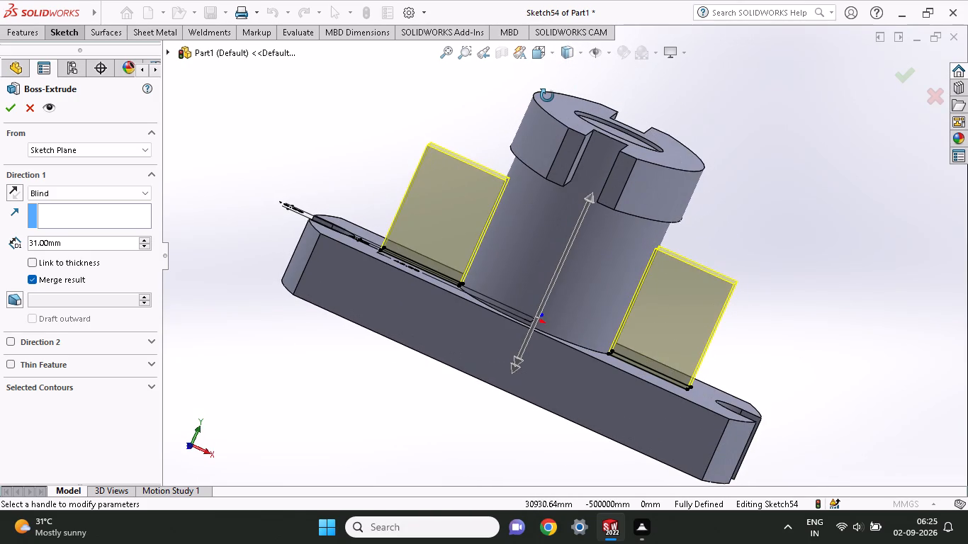
middle_drag(547, 96, 550, 96)
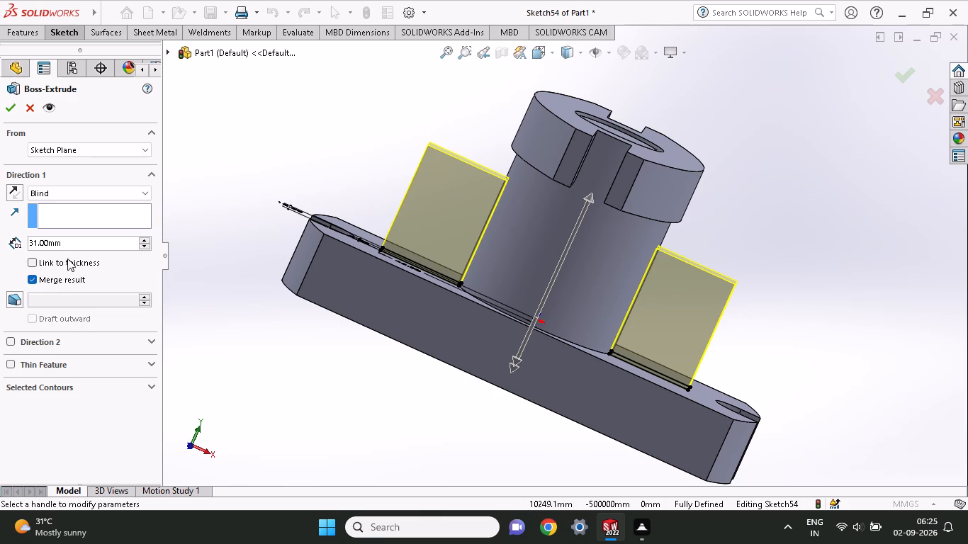
drag(71, 237, 0, 221)
drag(70, 239, 0, 231)
text(30)
key(Return)
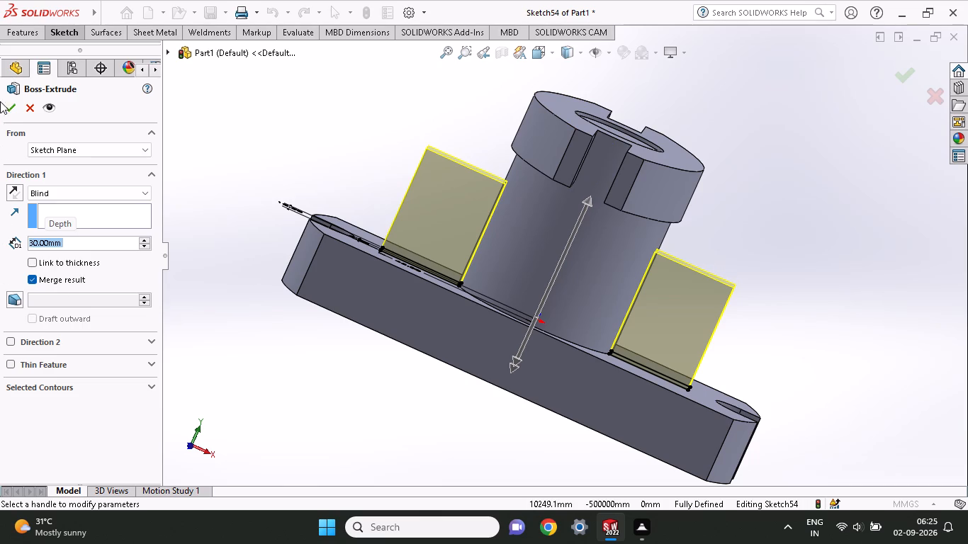
click(6, 113)
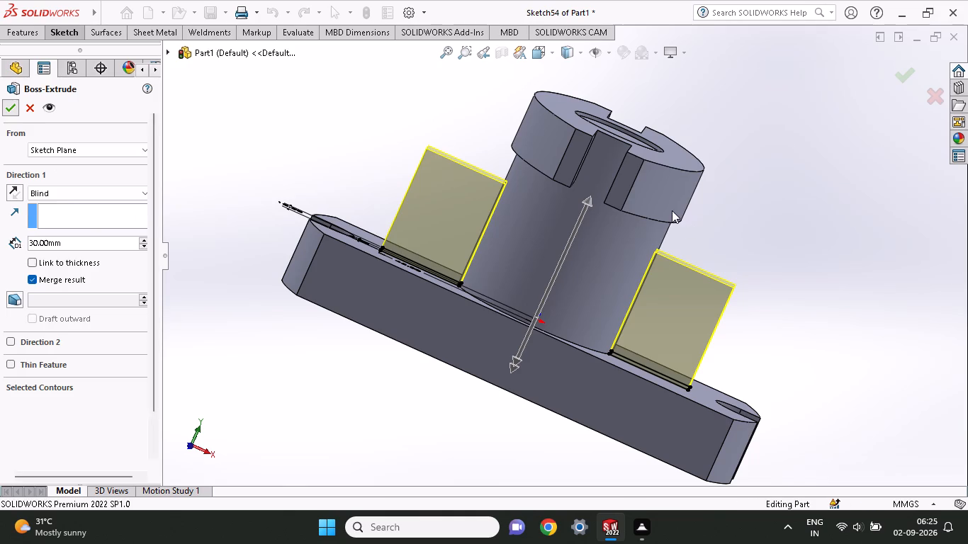
On the -X rib block's front face, sketch a closed triangle joining its outer bottom, inner top and outer top corners.
click(450, 245)
click(504, 210)
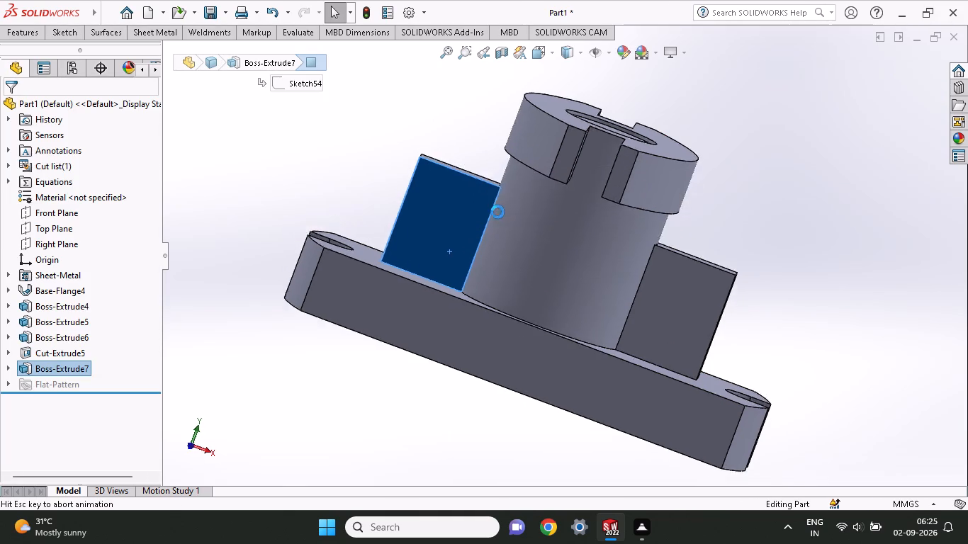
click(45, 30)
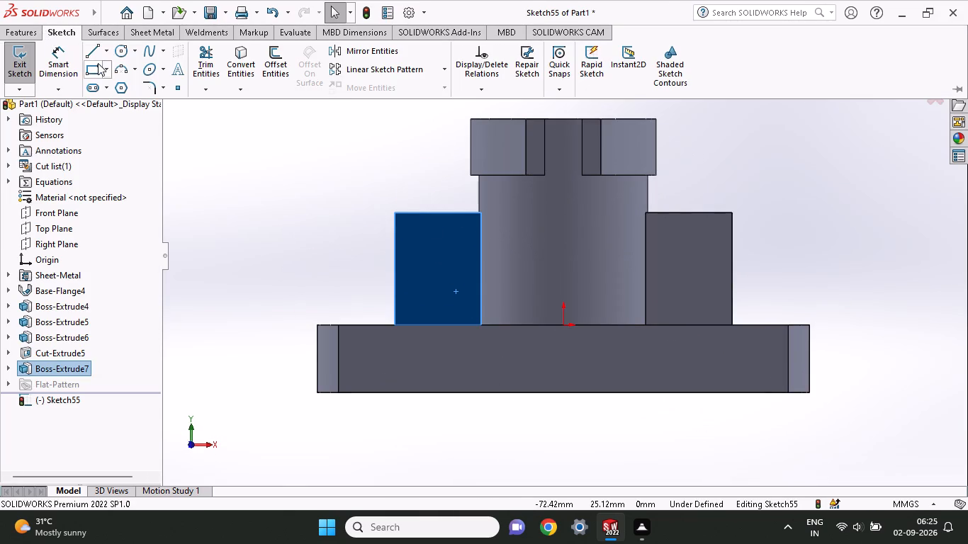
click(93, 41)
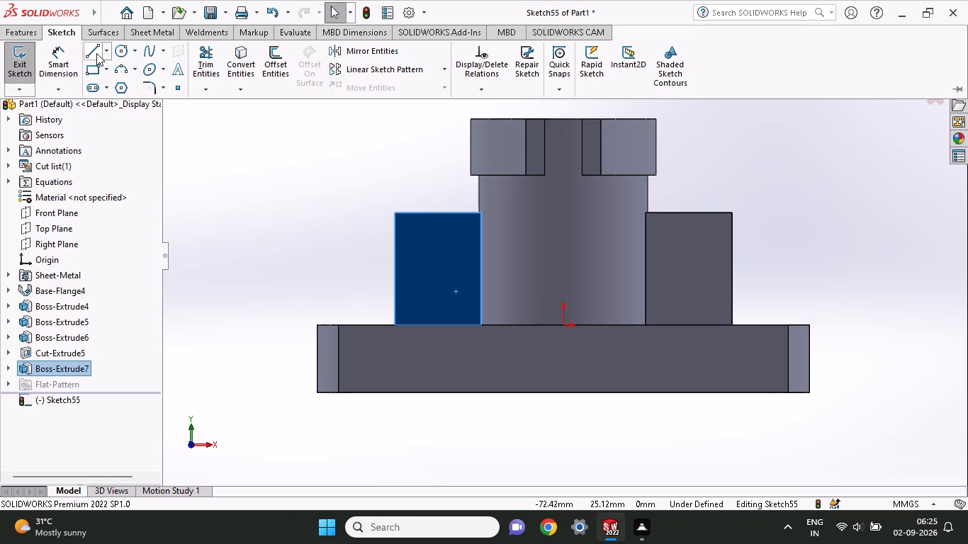
click(97, 52)
click(396, 325)
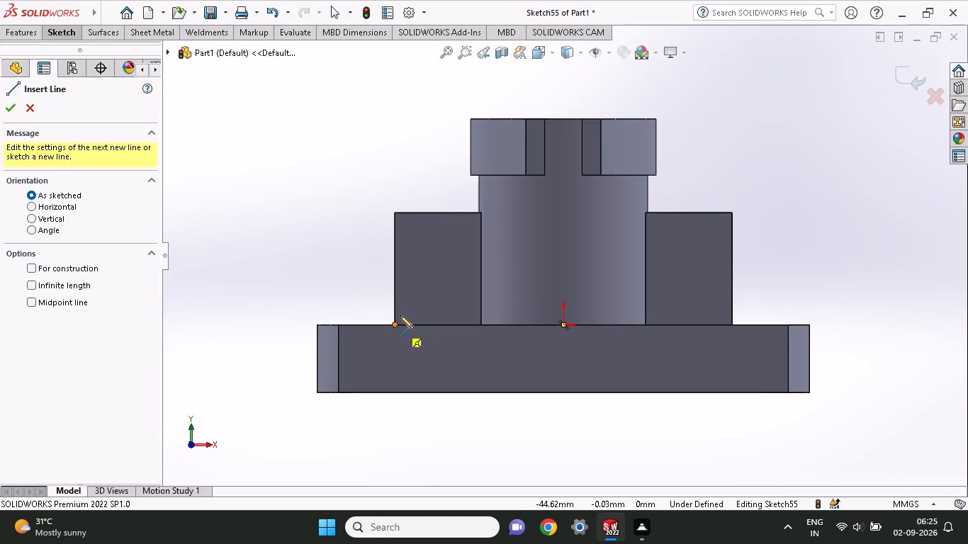
middle_drag(490, 229, 476, 229)
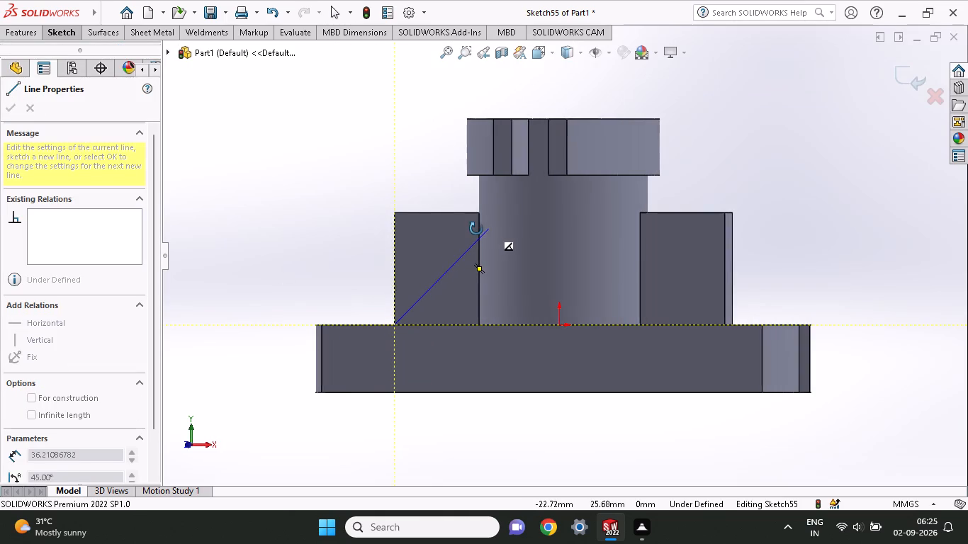
middle_drag(476, 229, 480, 228)
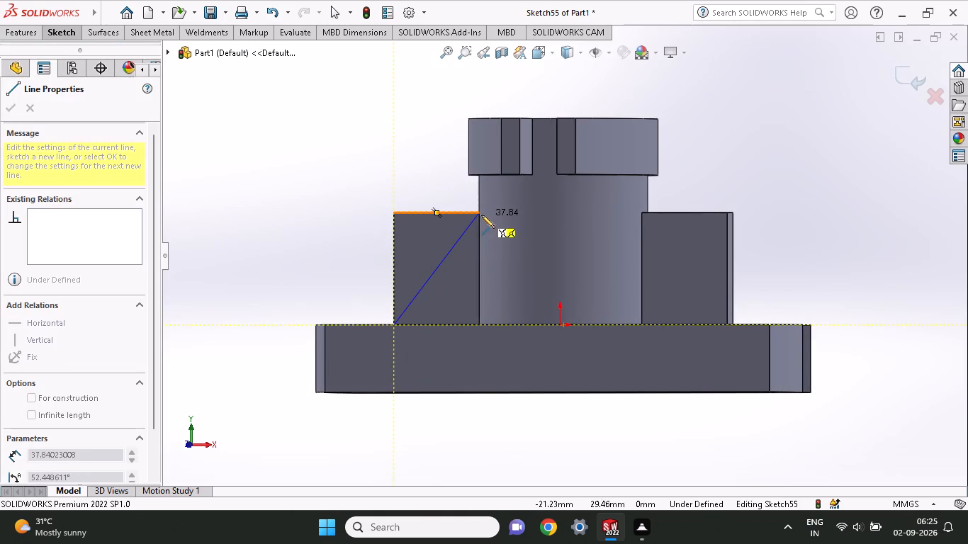
click(480, 214)
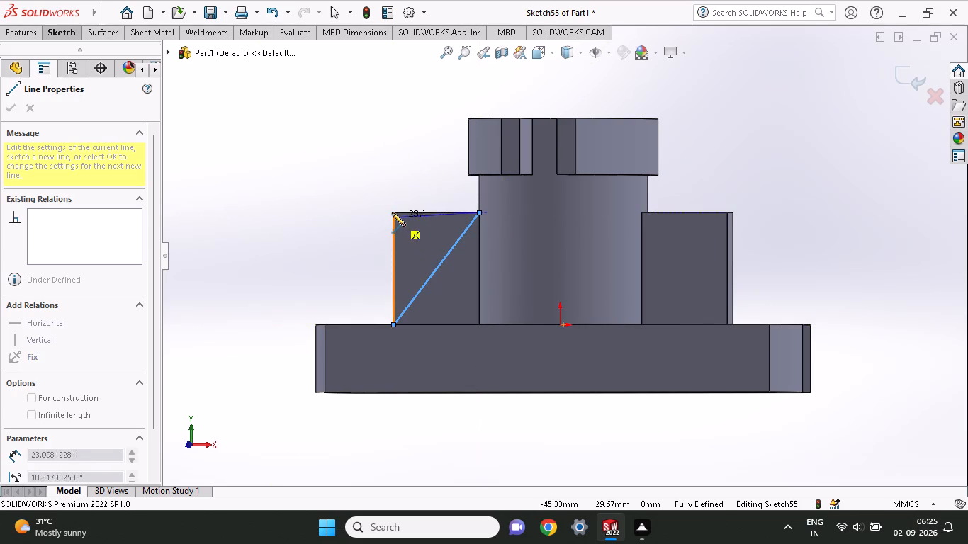
click(392, 212)
click(390, 323)
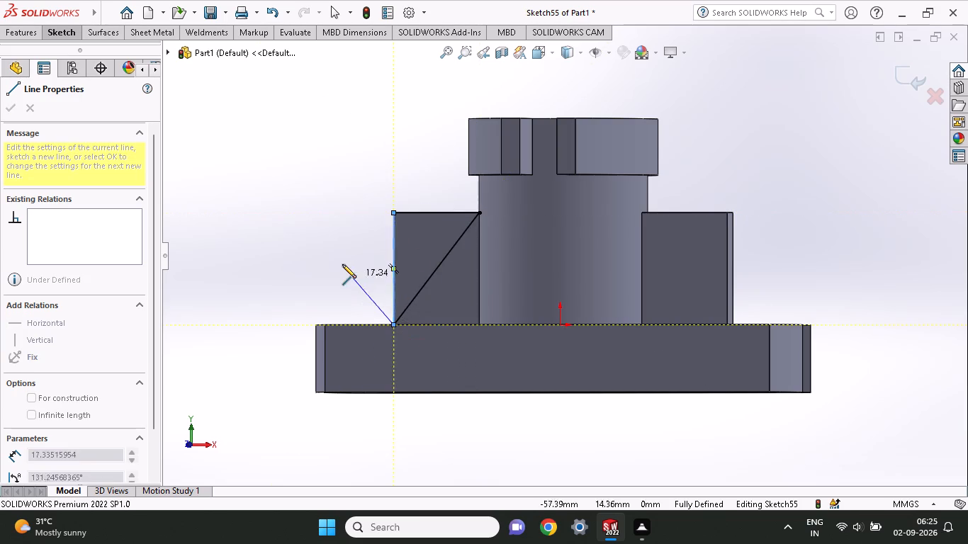
right_click(336, 252)
click(353, 260)
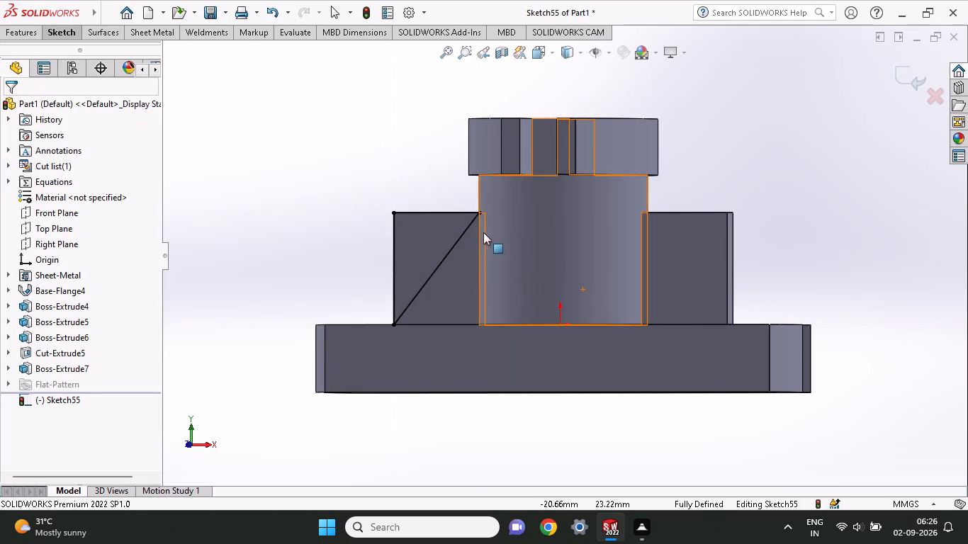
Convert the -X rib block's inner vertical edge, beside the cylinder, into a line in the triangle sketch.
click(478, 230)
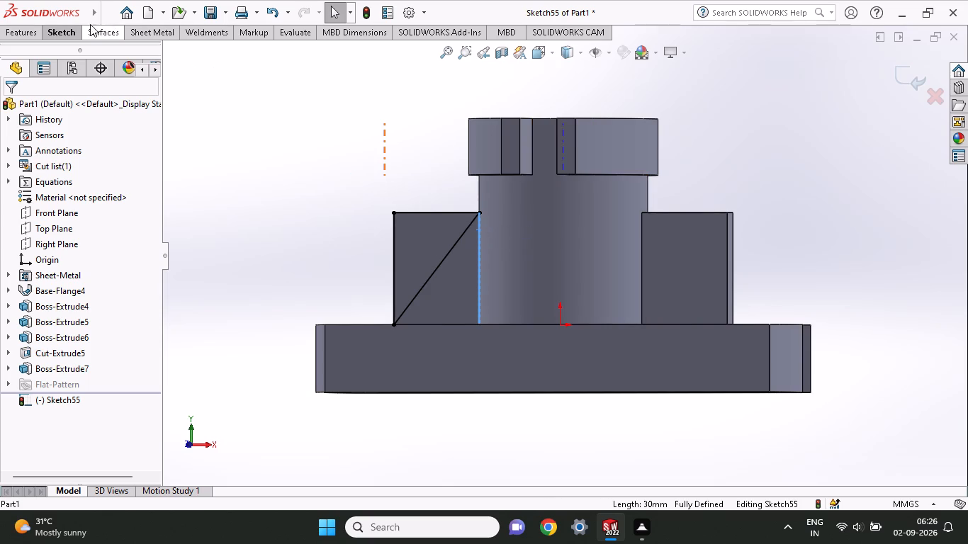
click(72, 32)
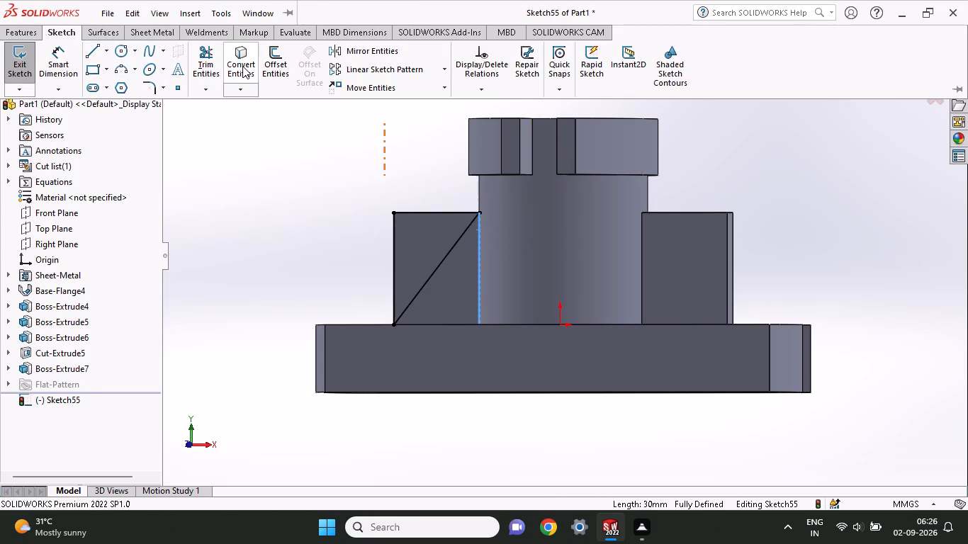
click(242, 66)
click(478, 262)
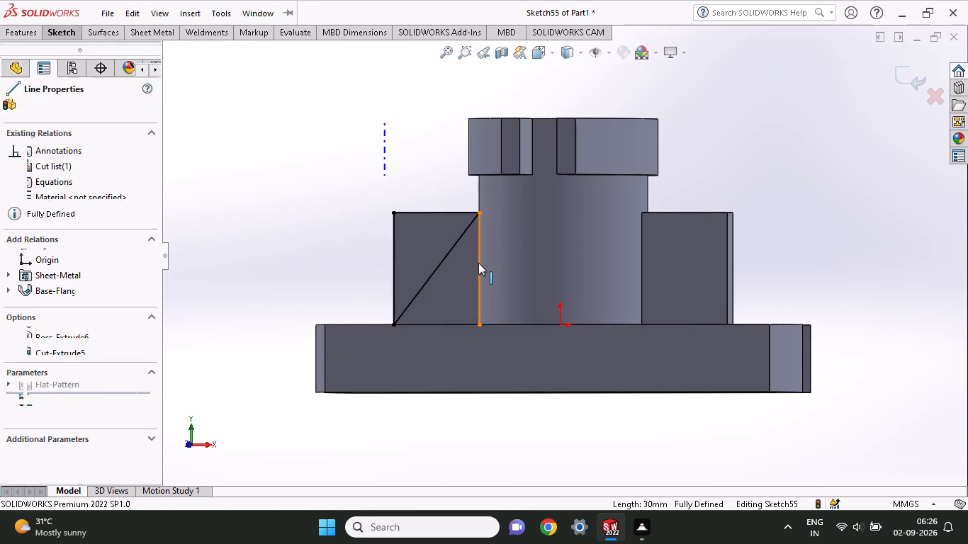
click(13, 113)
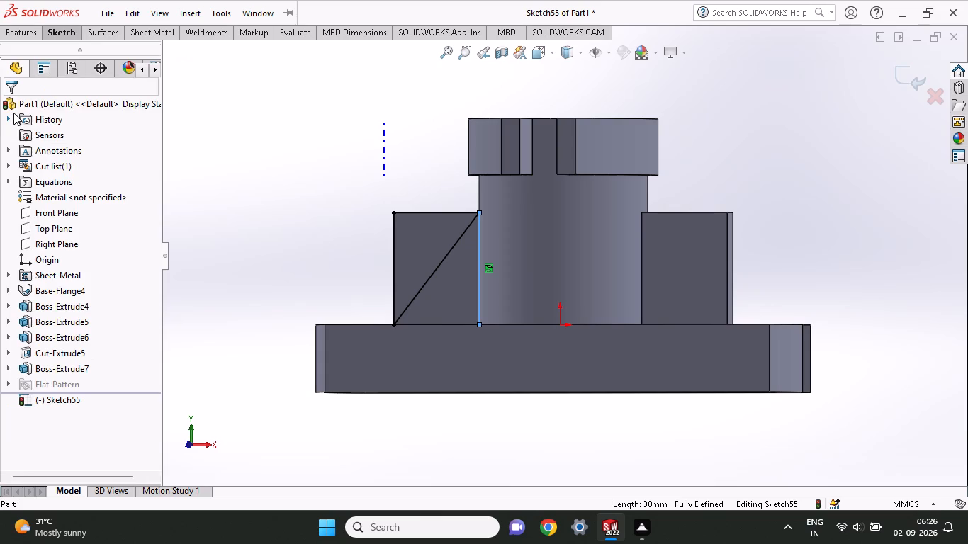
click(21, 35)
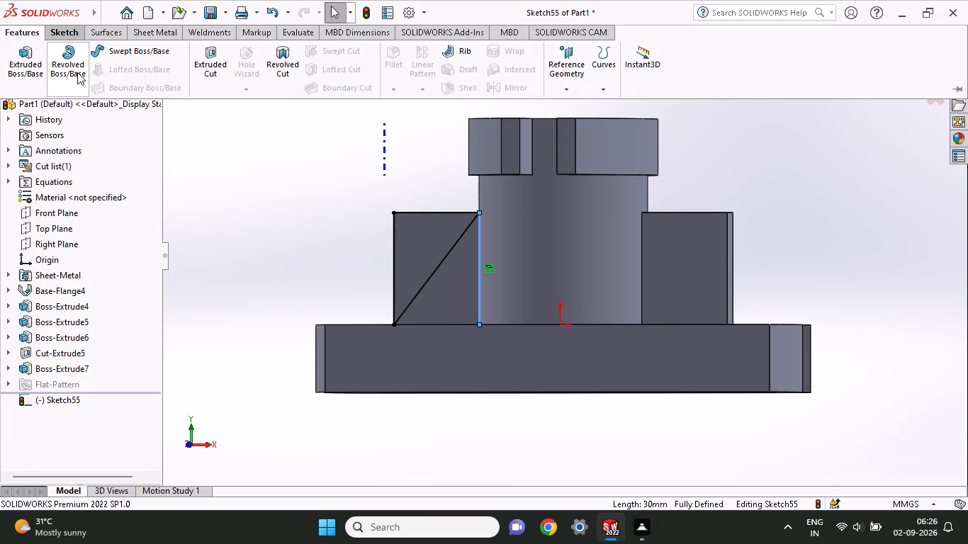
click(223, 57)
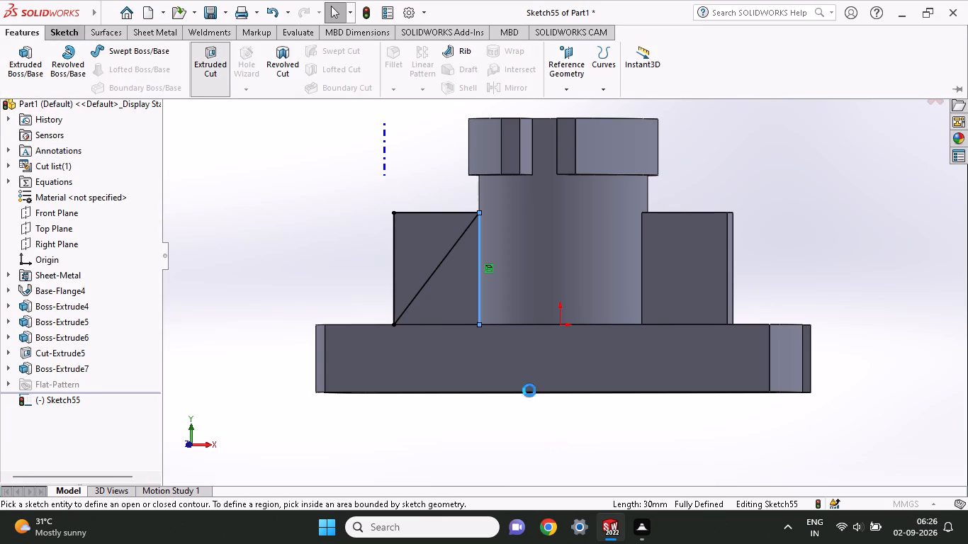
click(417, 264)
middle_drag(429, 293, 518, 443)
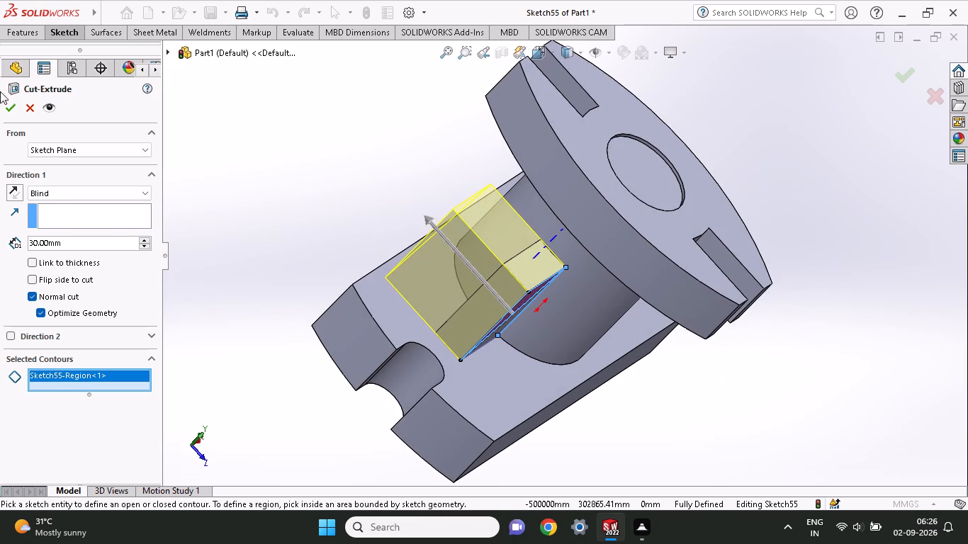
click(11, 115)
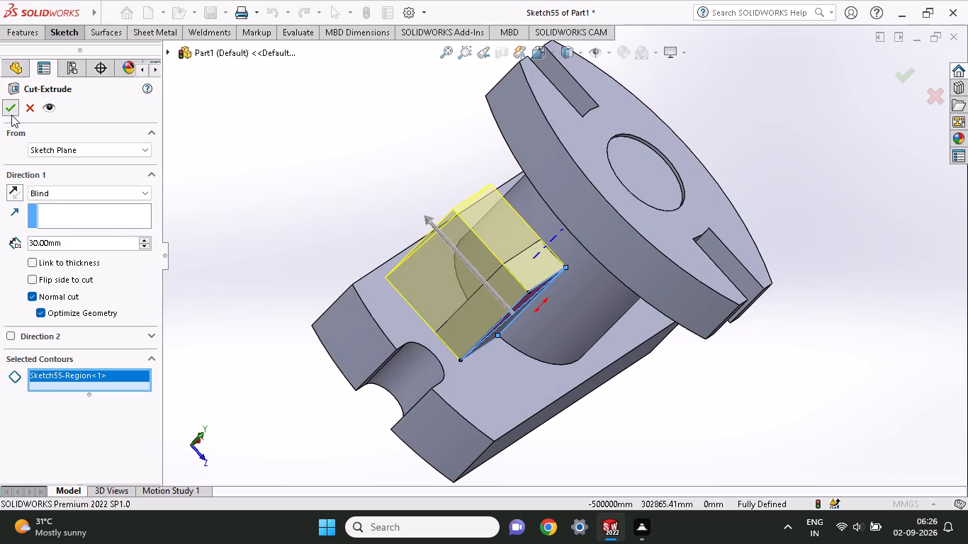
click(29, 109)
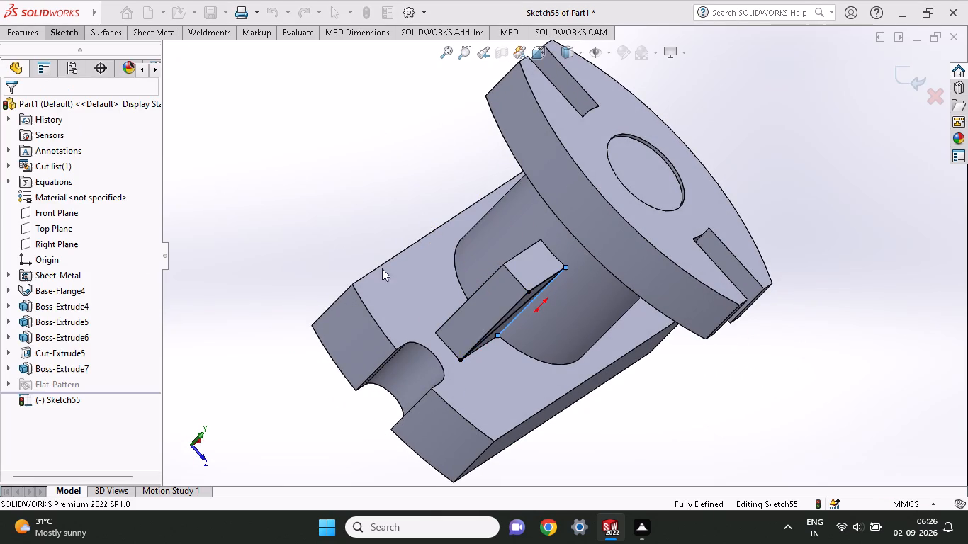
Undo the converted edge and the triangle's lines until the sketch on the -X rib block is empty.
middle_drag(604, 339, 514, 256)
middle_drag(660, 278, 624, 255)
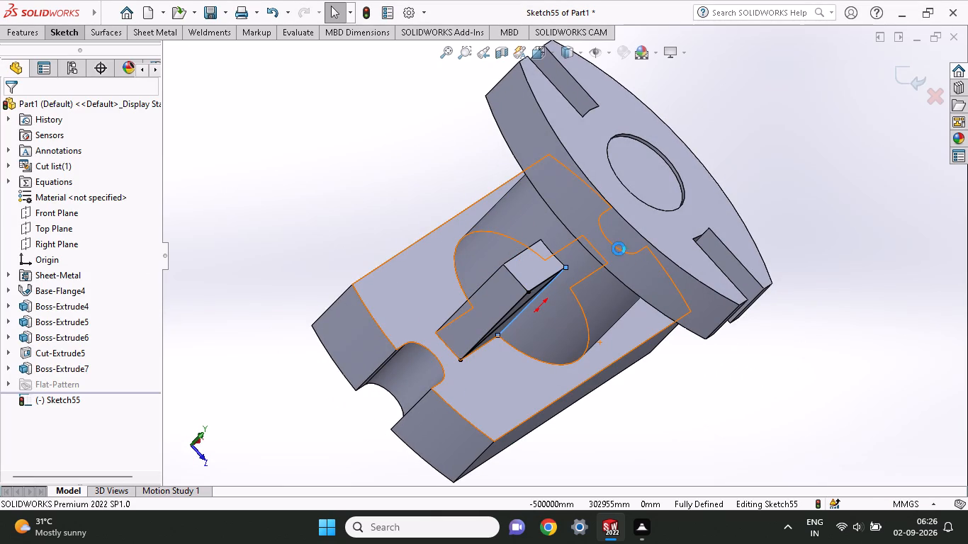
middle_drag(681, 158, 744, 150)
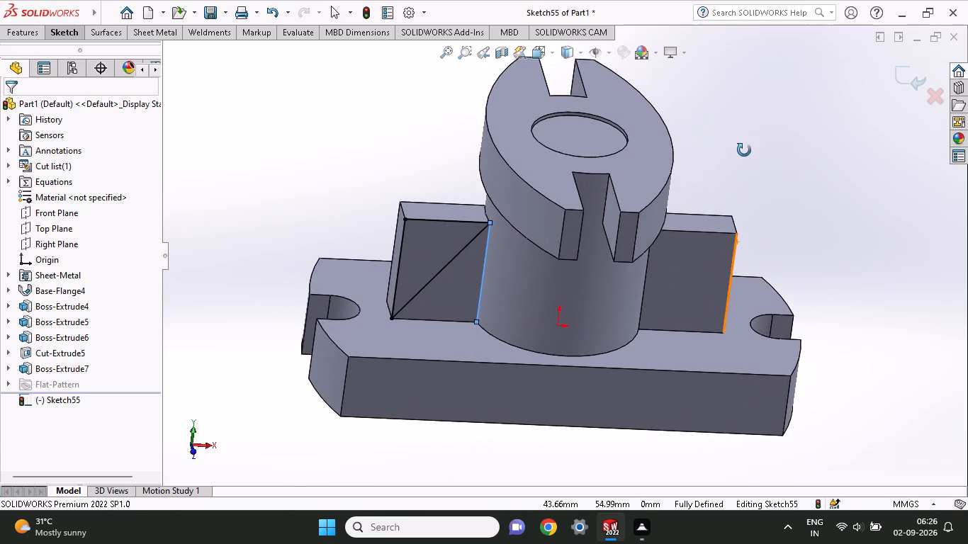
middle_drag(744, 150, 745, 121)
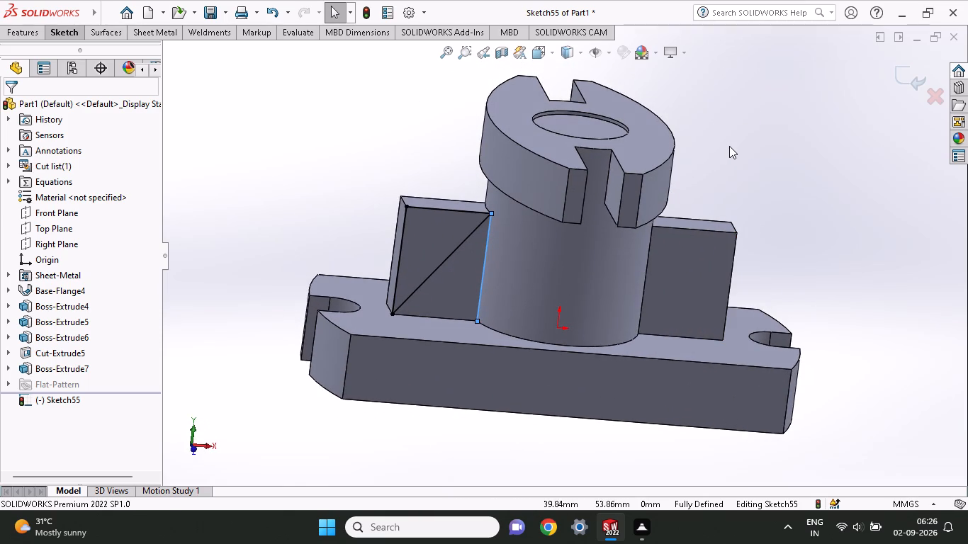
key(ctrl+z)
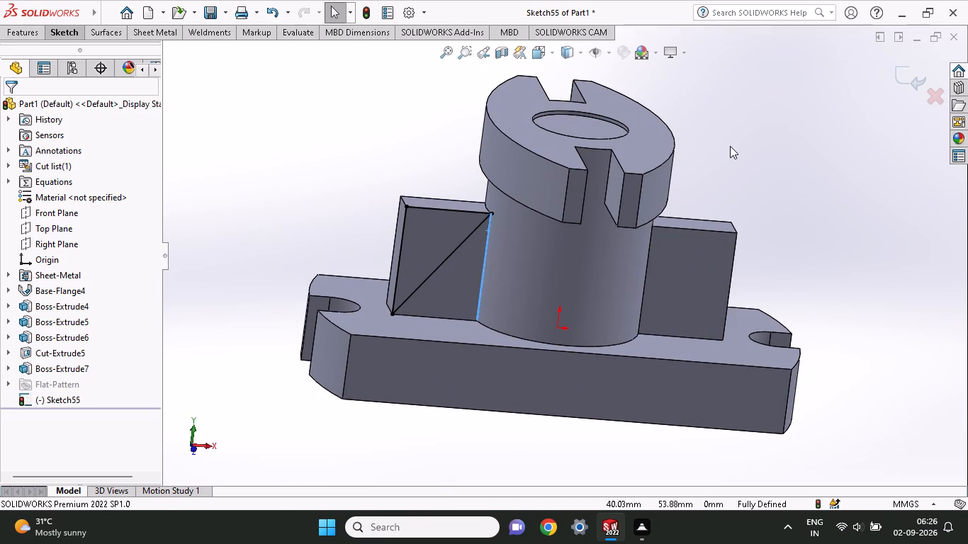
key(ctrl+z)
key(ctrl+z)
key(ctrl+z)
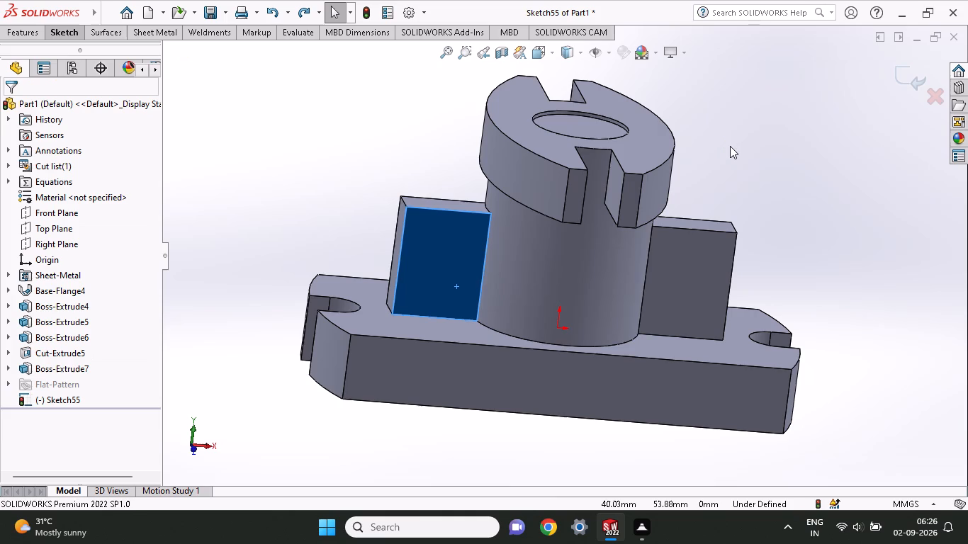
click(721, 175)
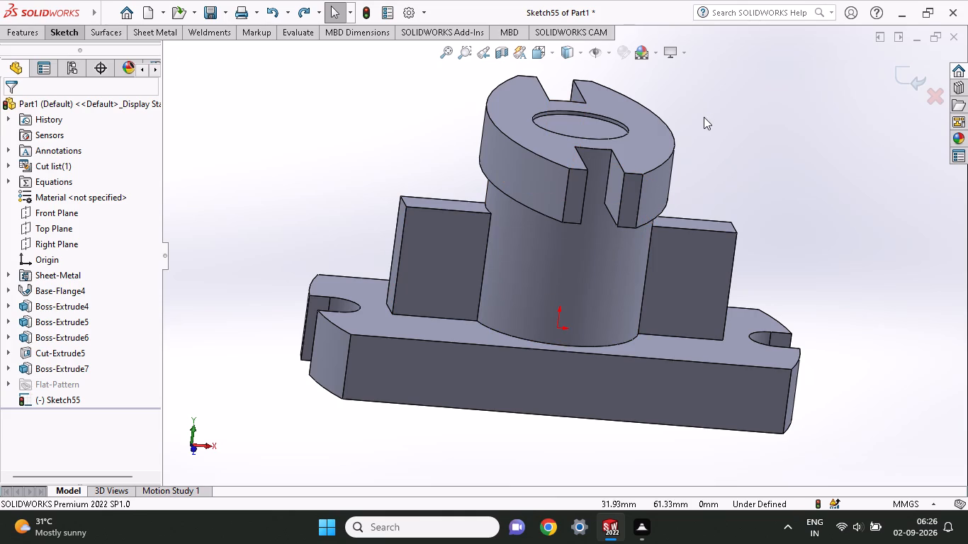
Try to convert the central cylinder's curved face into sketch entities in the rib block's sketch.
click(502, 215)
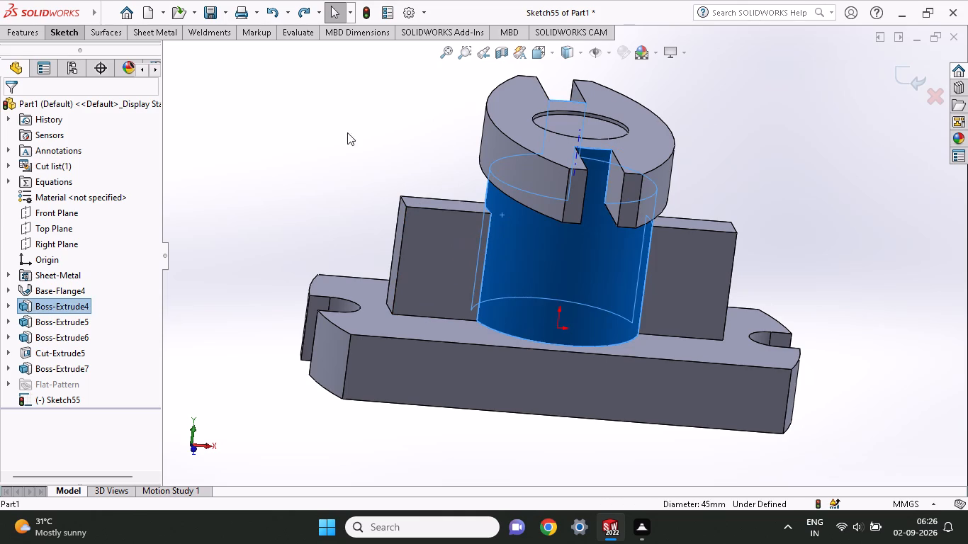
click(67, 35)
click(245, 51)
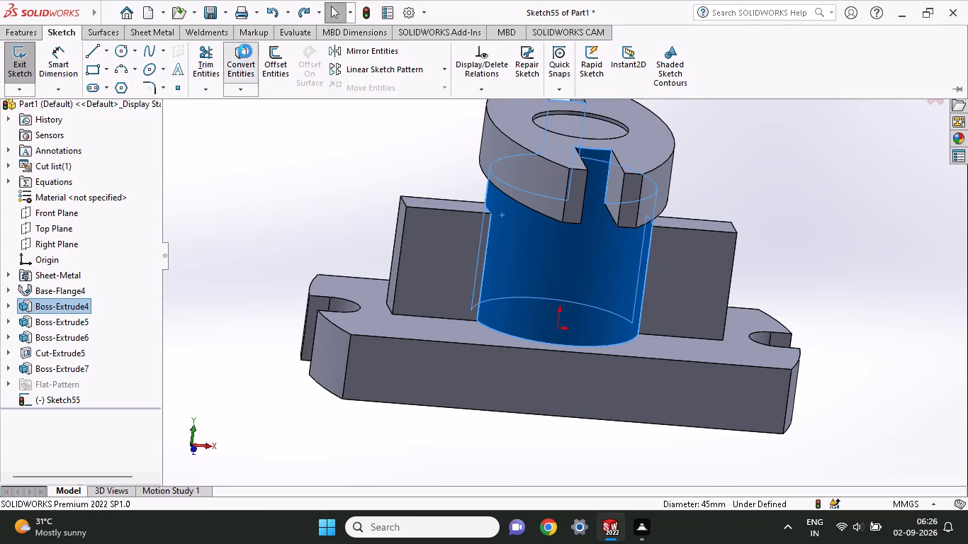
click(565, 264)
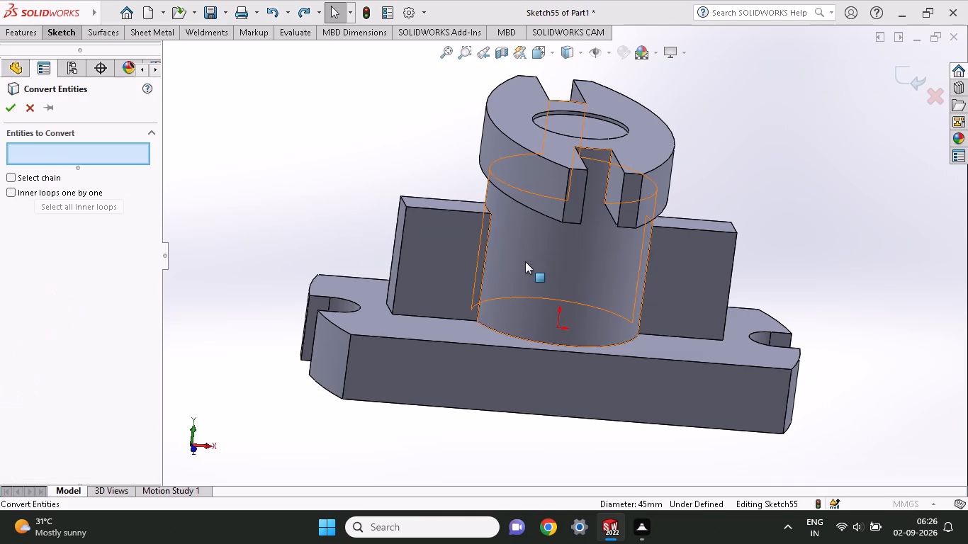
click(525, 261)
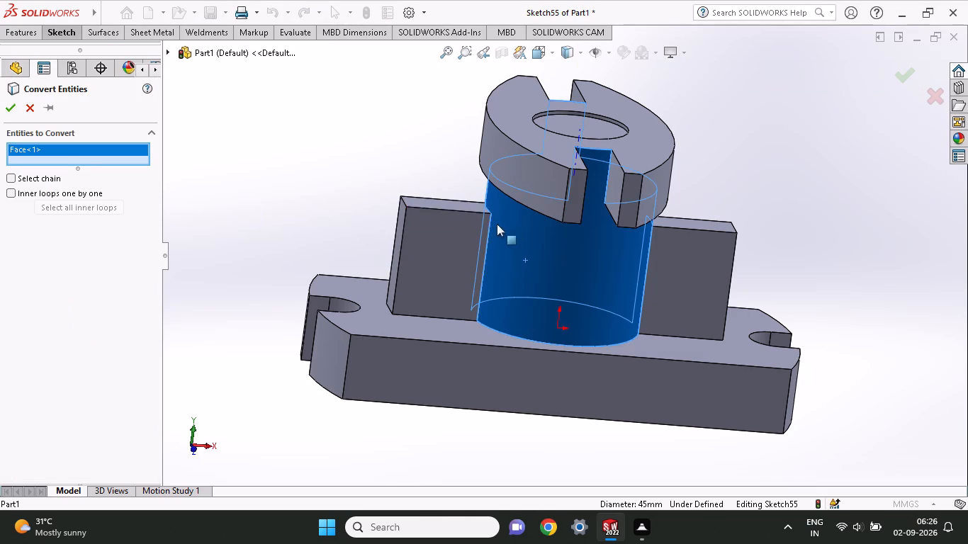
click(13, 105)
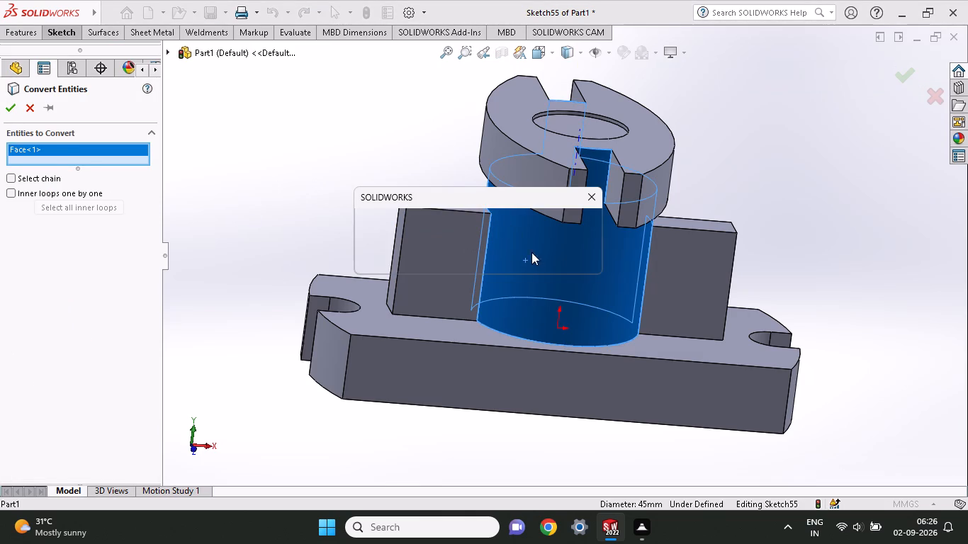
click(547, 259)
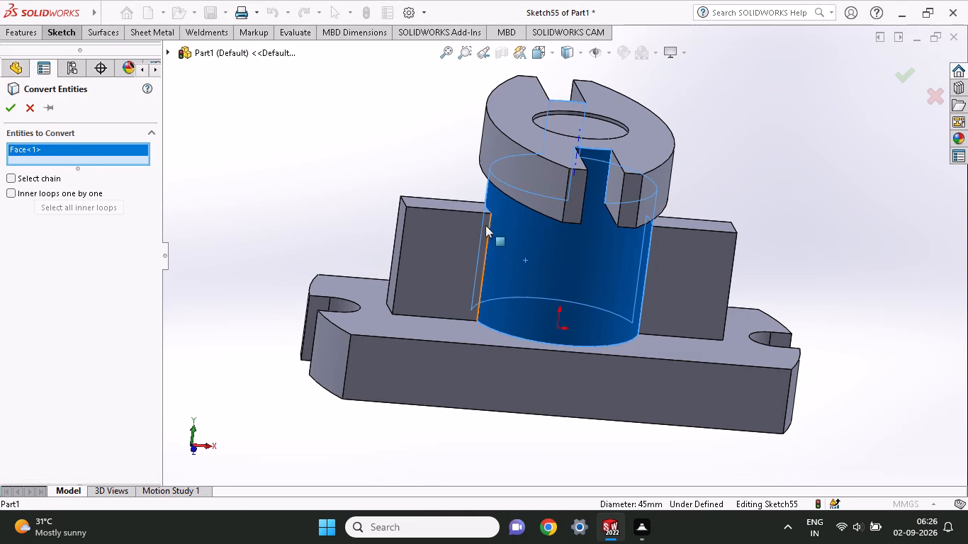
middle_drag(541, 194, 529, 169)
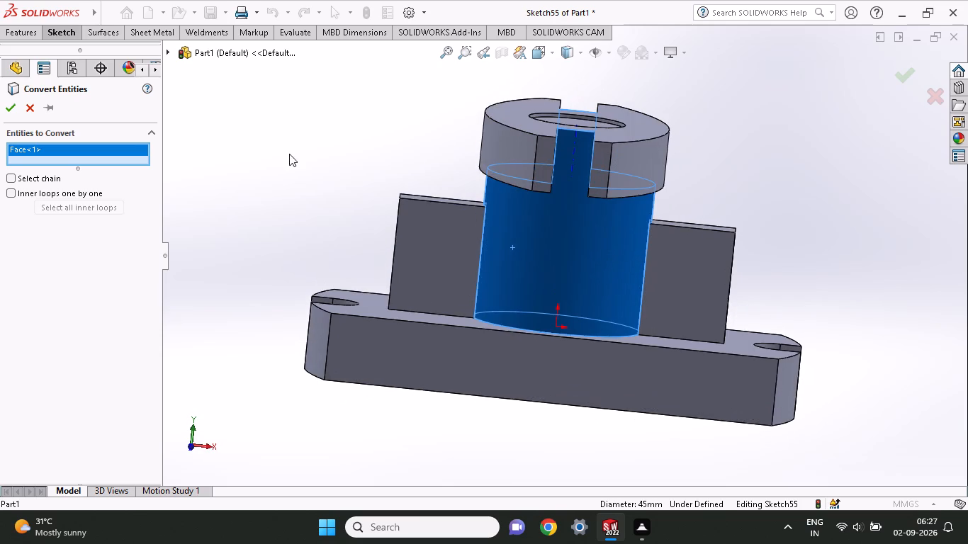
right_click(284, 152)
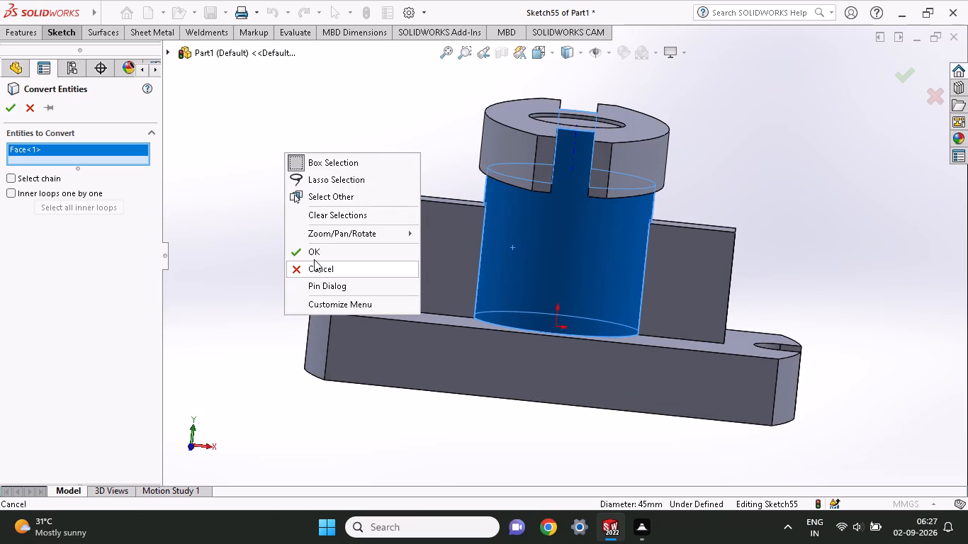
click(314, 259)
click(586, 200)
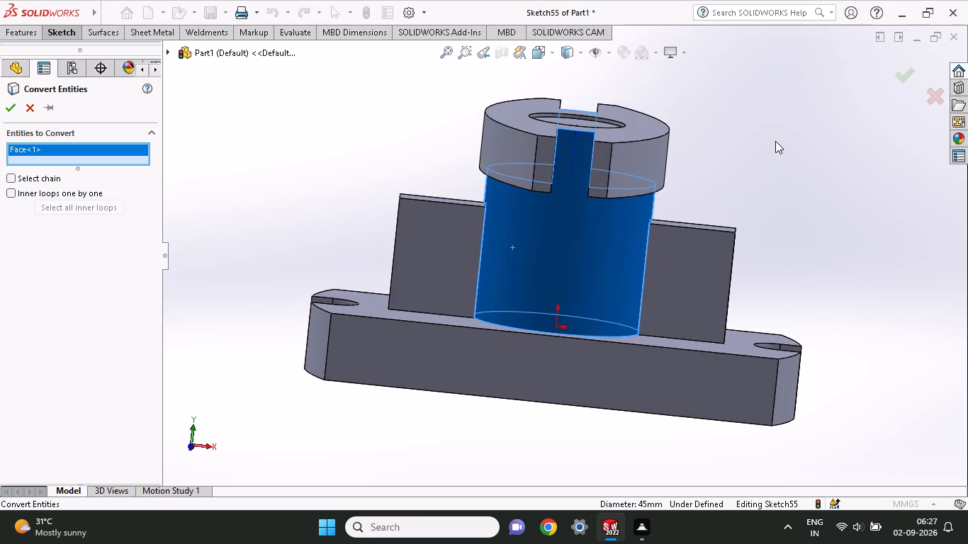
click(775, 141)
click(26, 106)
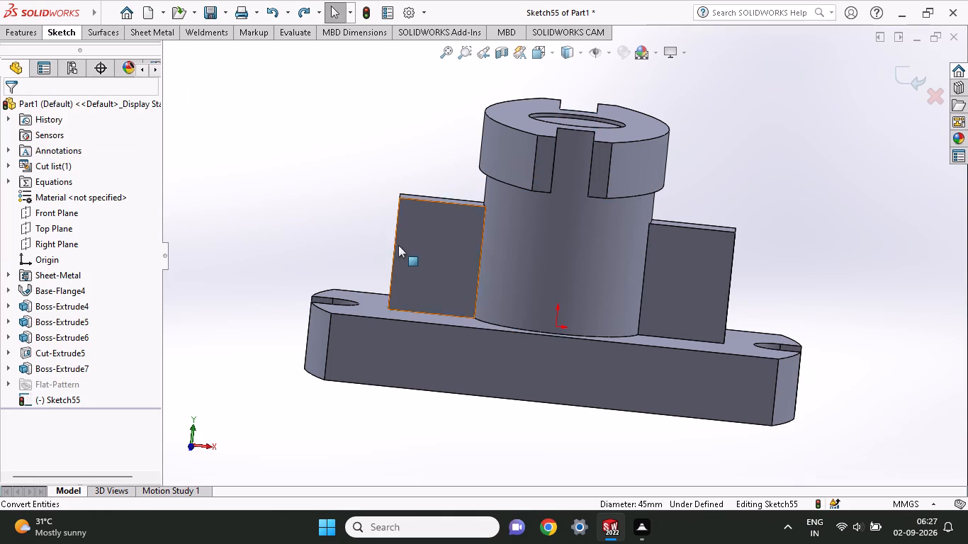
In a new sketch on the -X rib block's front face, draw a closed triangle through its outer corners and a top-edge point just short of the cylinder.
click(400, 246)
click(432, 228)
right_click(444, 215)
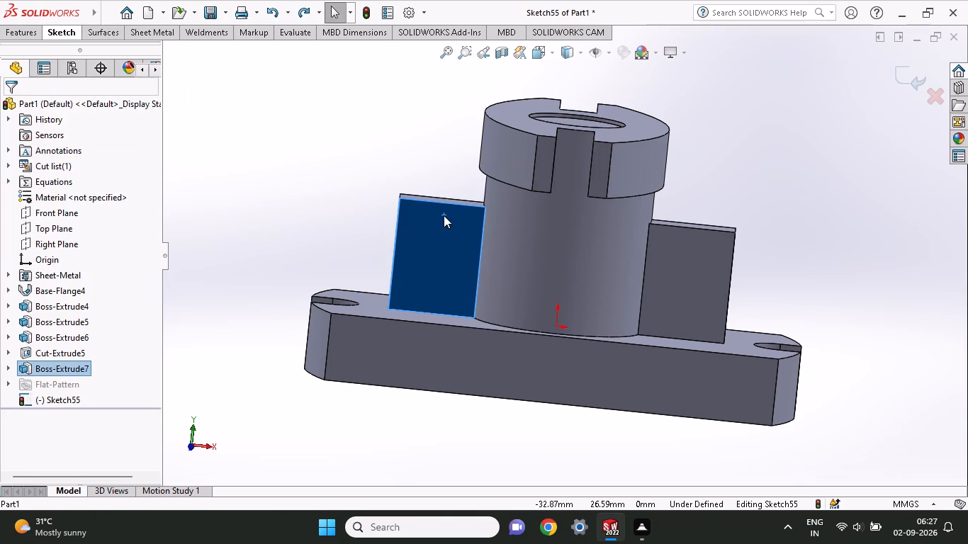
click(600, 193)
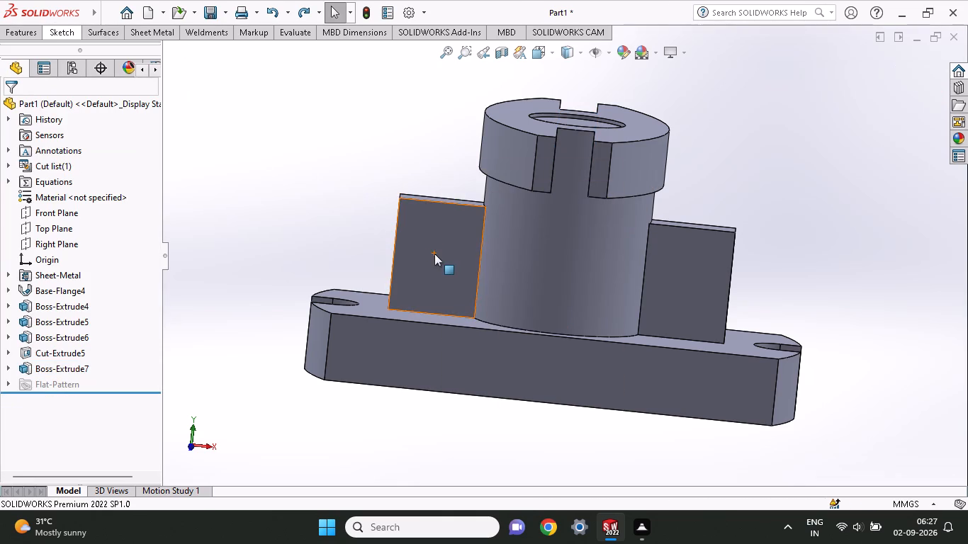
click(434, 254)
click(503, 210)
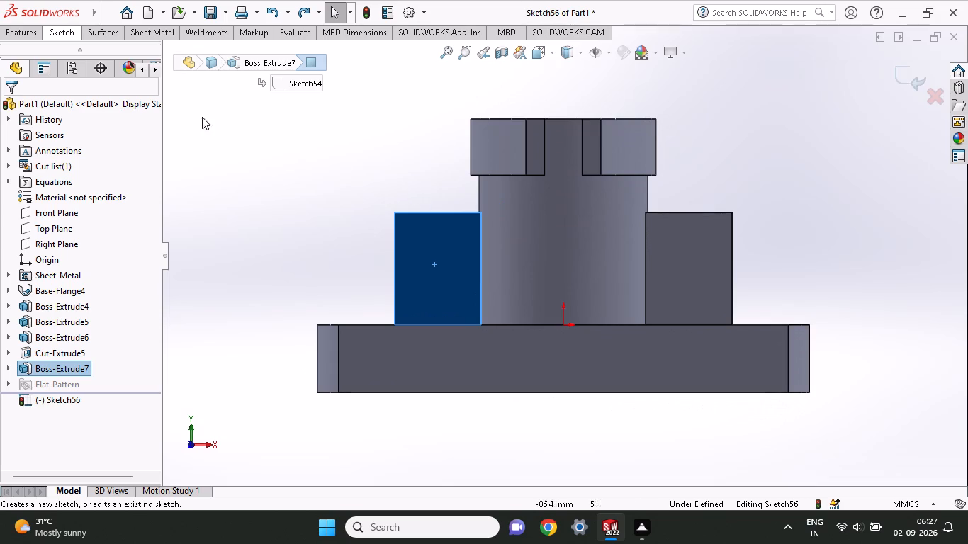
click(50, 33)
click(93, 59)
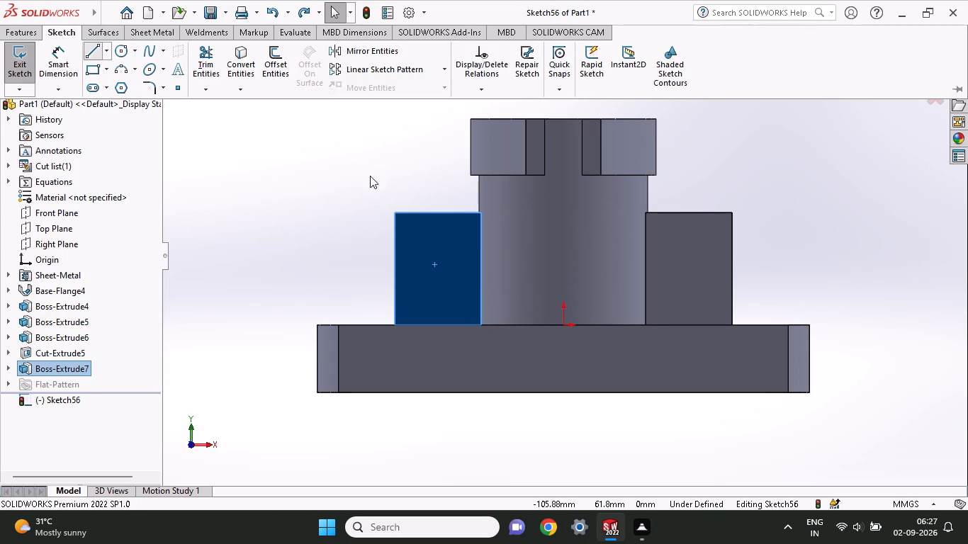
click(474, 212)
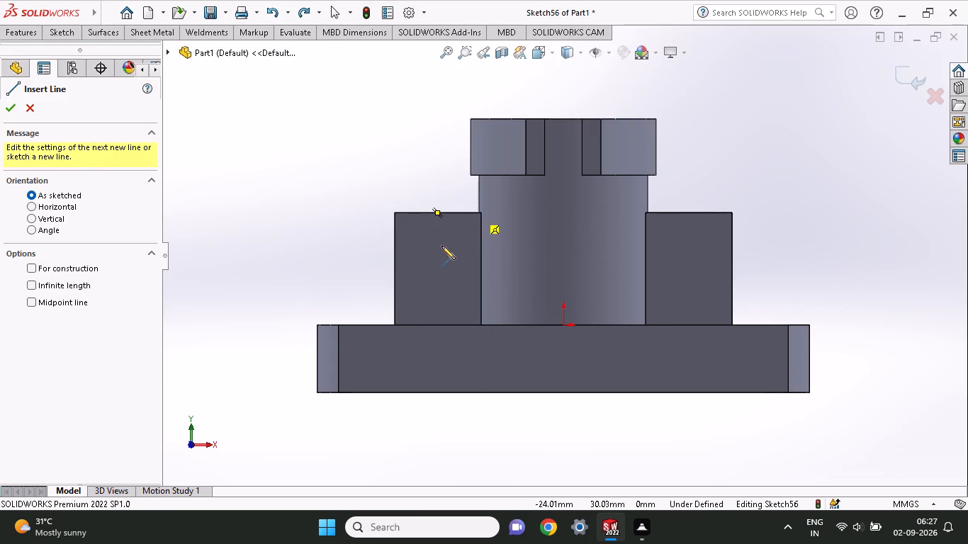
click(393, 326)
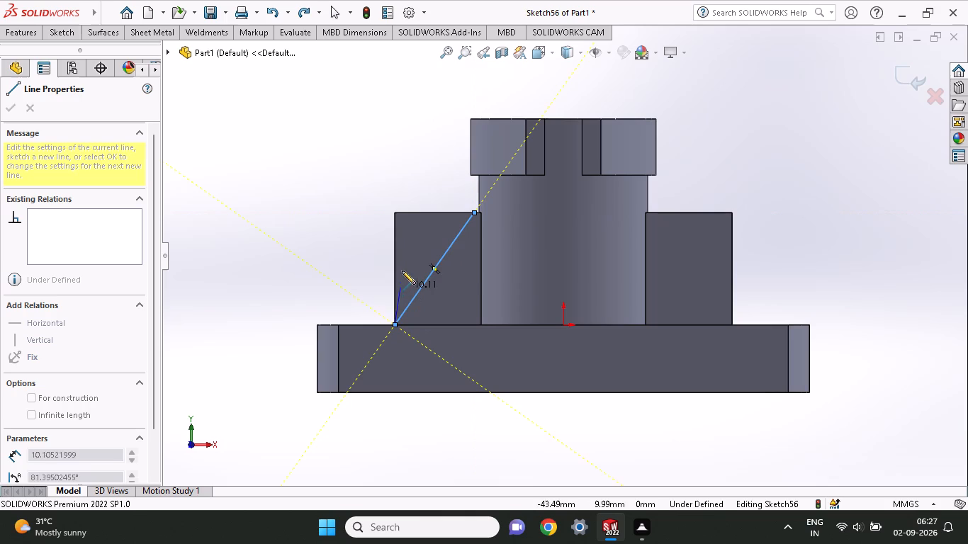
click(393, 211)
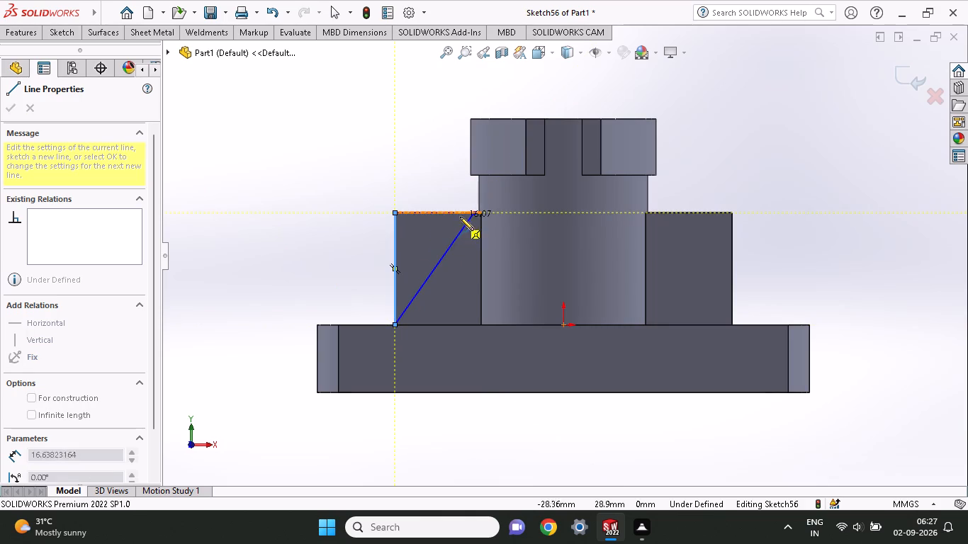
click(475, 215)
right_click(388, 169)
click(398, 178)
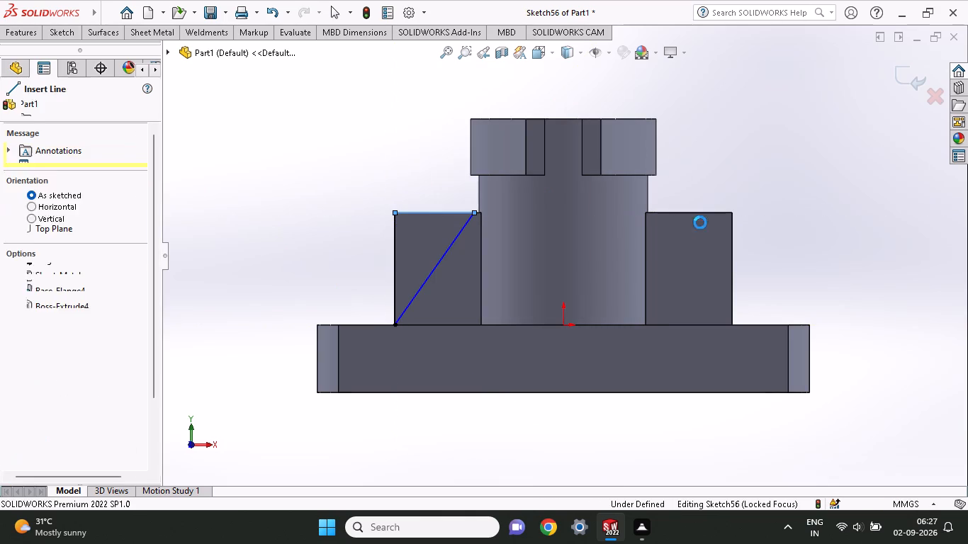
click(64, 25)
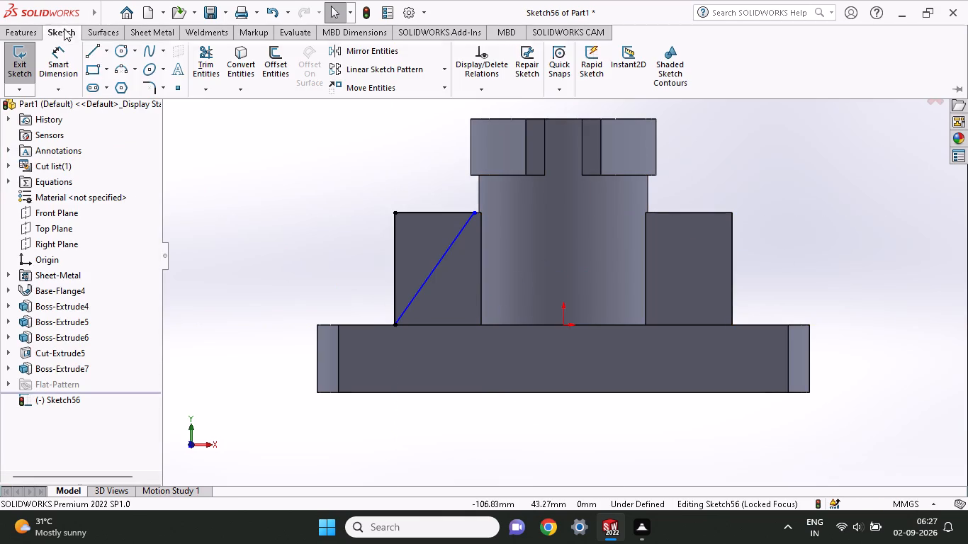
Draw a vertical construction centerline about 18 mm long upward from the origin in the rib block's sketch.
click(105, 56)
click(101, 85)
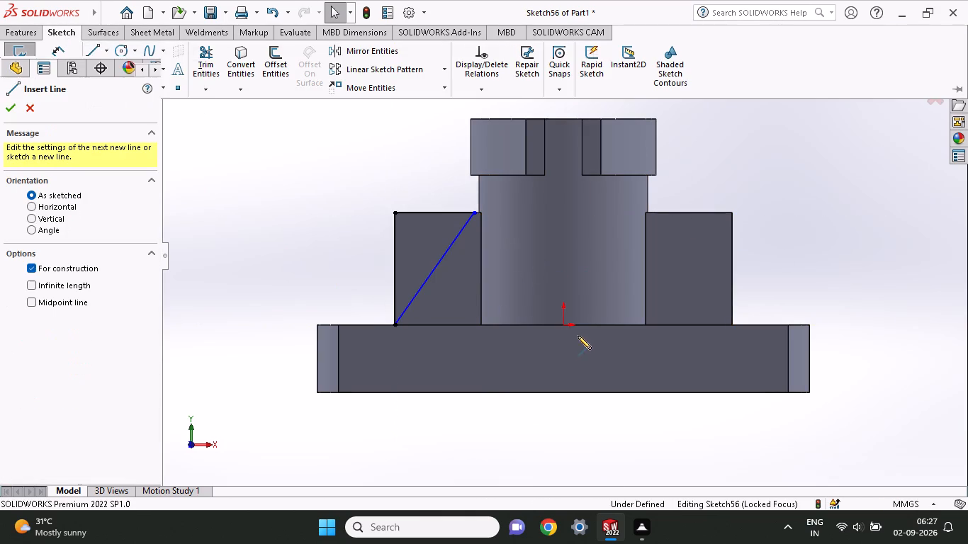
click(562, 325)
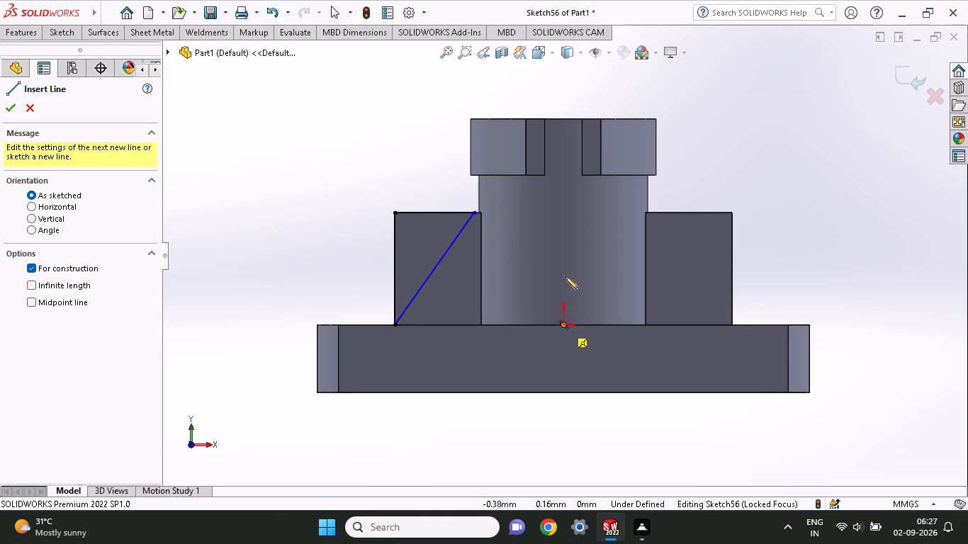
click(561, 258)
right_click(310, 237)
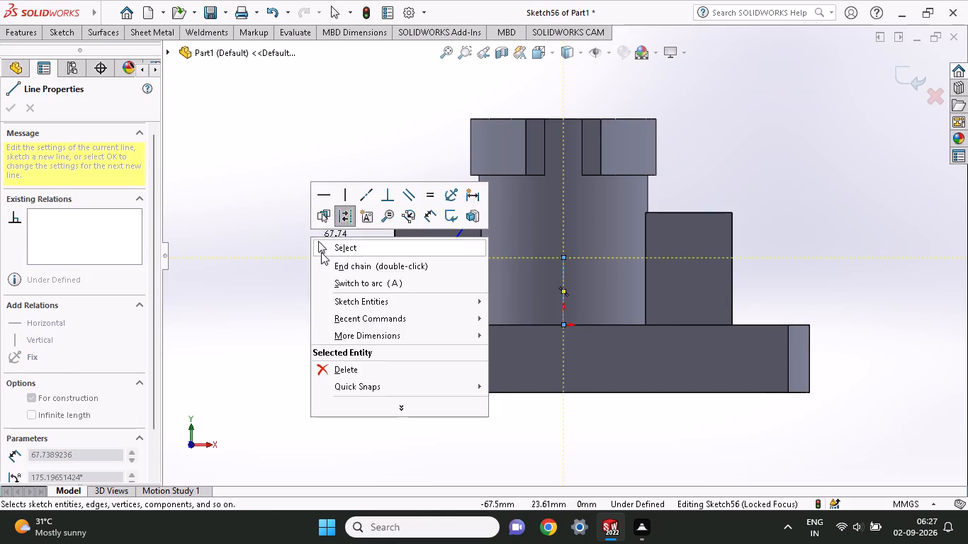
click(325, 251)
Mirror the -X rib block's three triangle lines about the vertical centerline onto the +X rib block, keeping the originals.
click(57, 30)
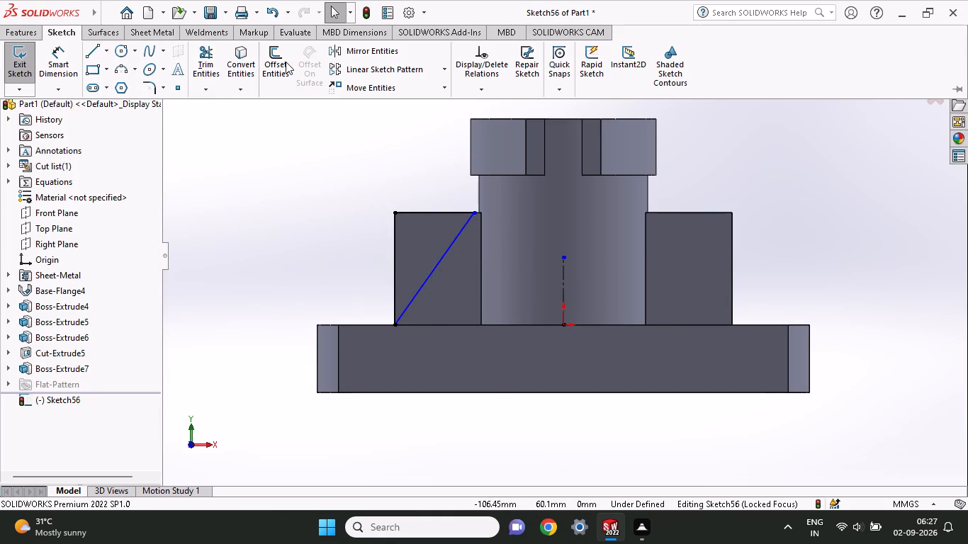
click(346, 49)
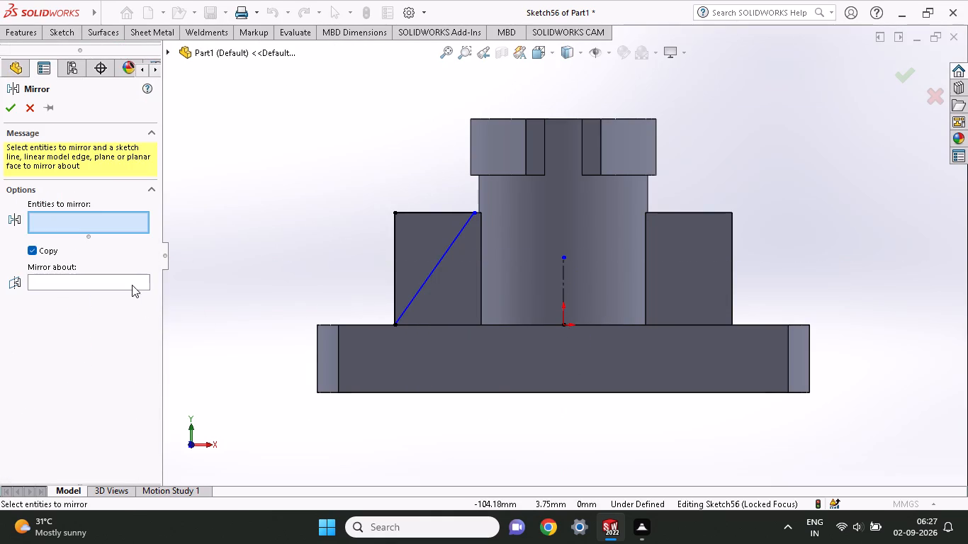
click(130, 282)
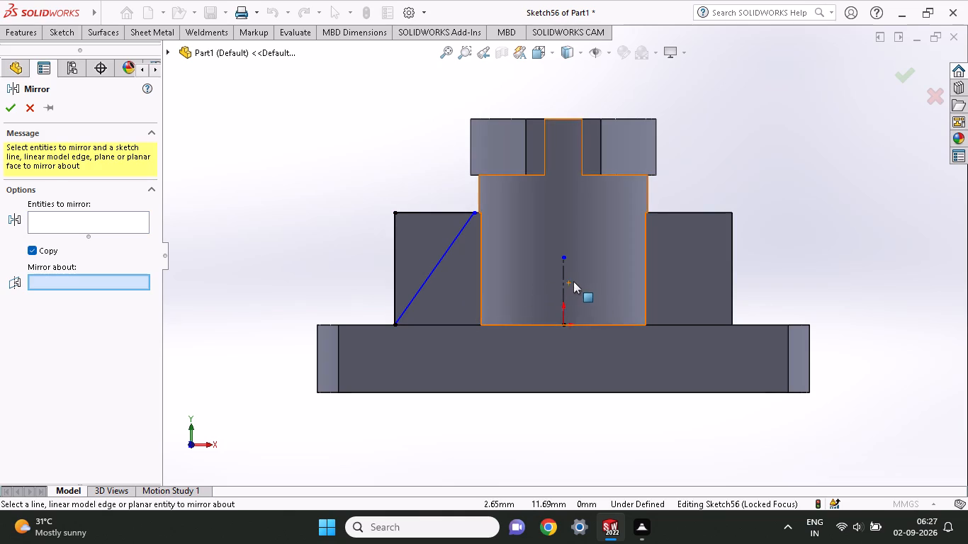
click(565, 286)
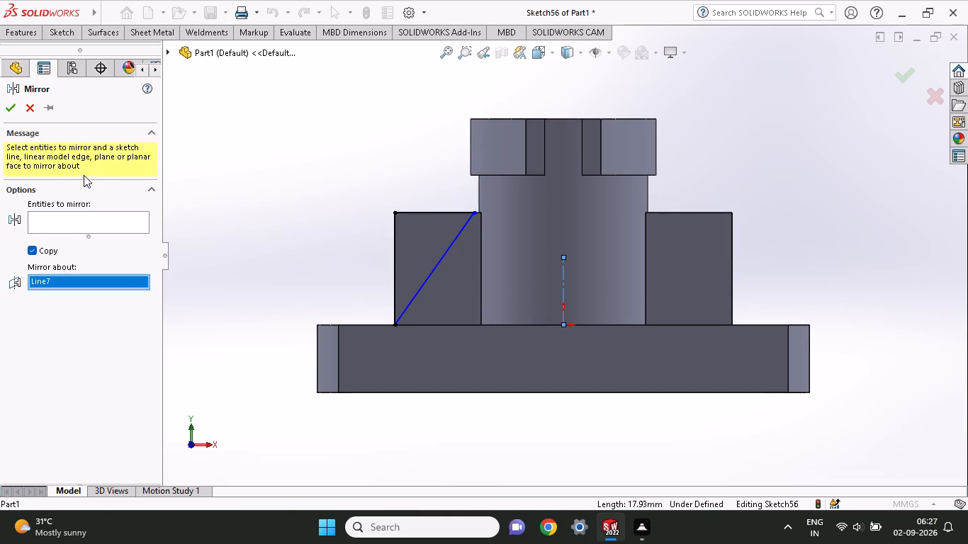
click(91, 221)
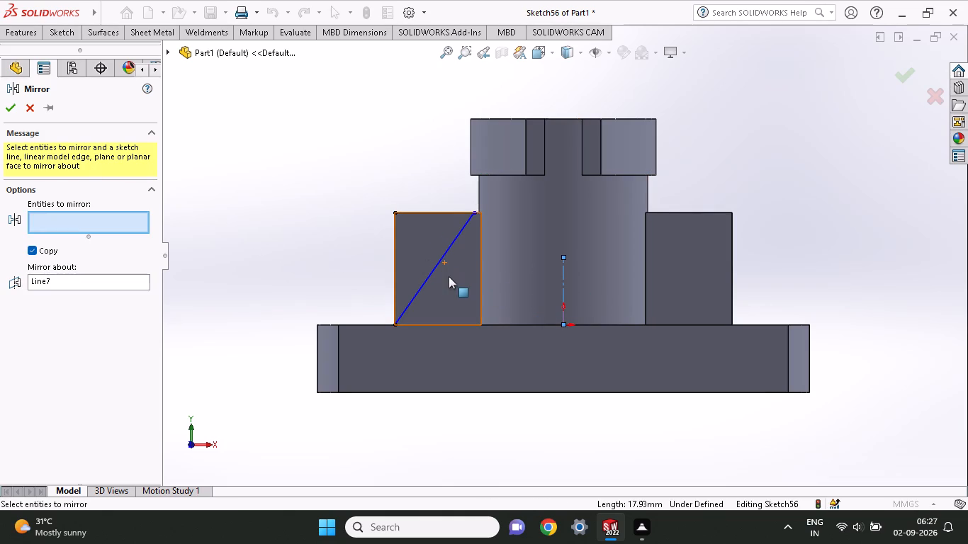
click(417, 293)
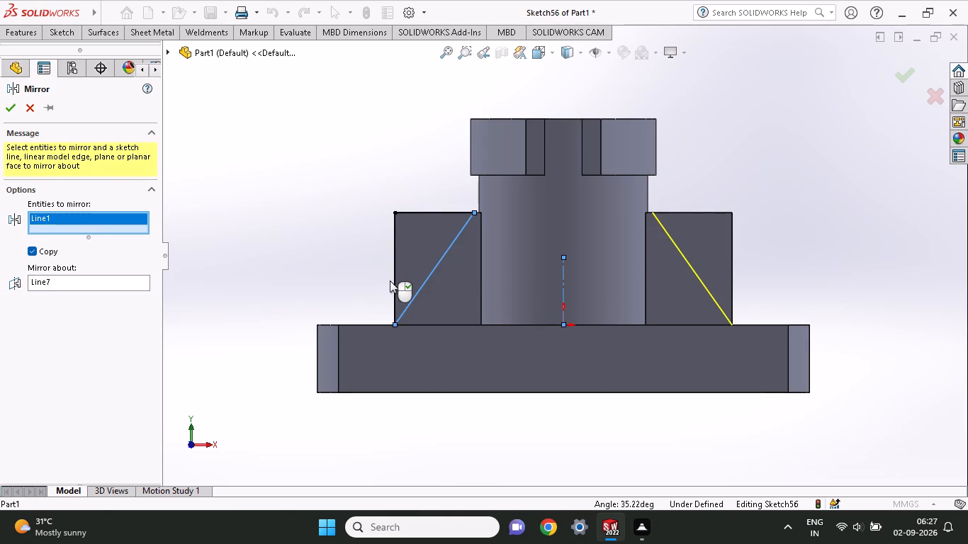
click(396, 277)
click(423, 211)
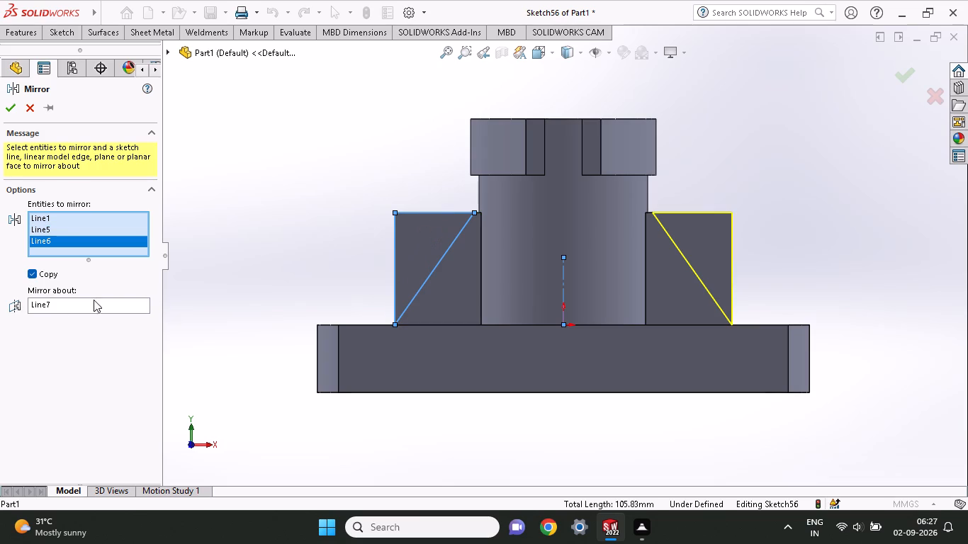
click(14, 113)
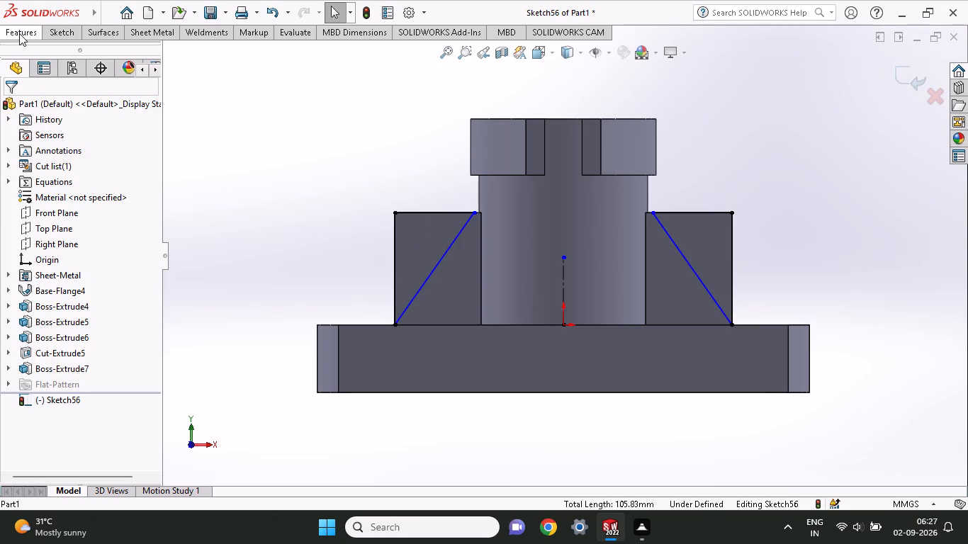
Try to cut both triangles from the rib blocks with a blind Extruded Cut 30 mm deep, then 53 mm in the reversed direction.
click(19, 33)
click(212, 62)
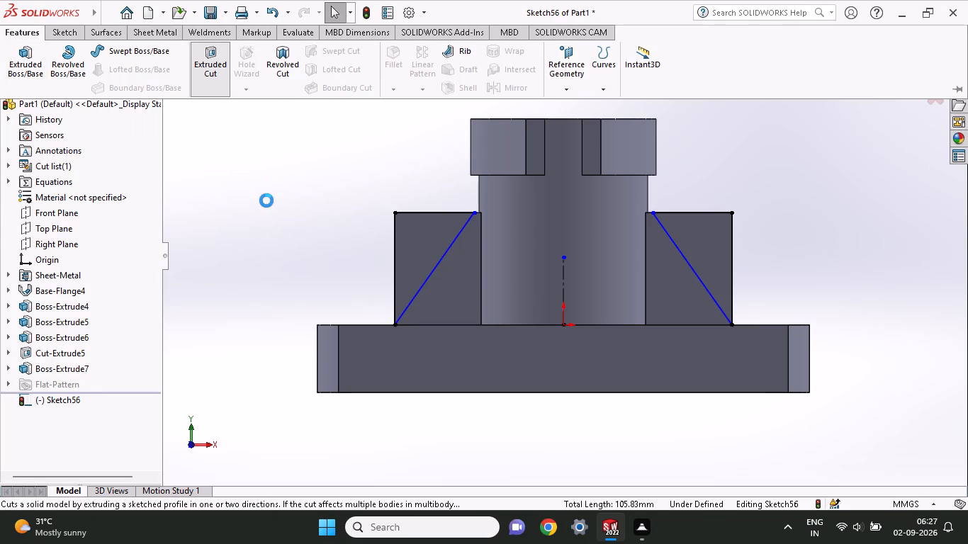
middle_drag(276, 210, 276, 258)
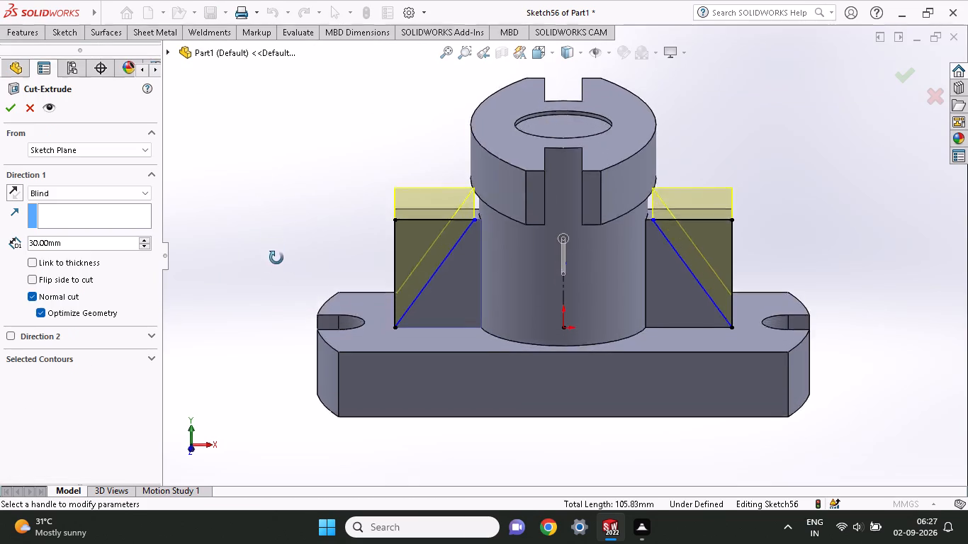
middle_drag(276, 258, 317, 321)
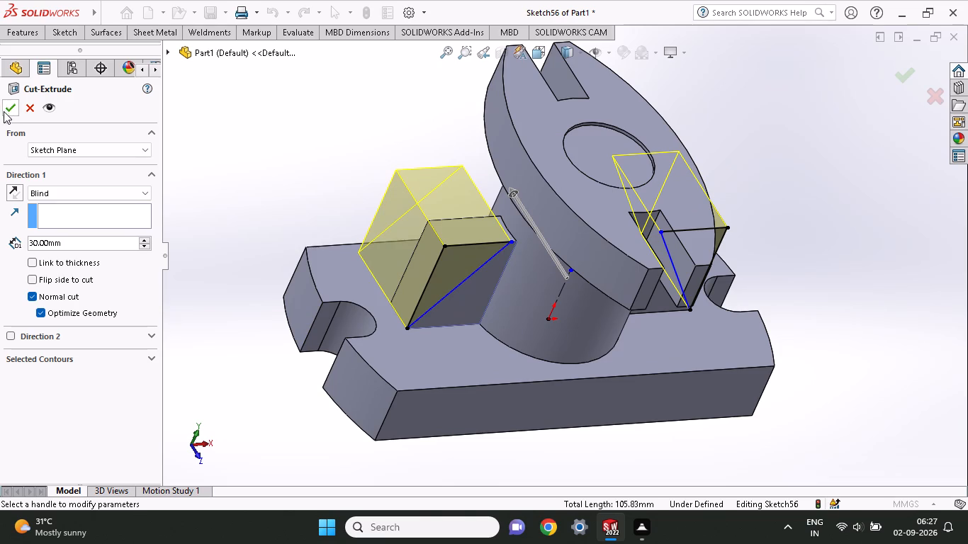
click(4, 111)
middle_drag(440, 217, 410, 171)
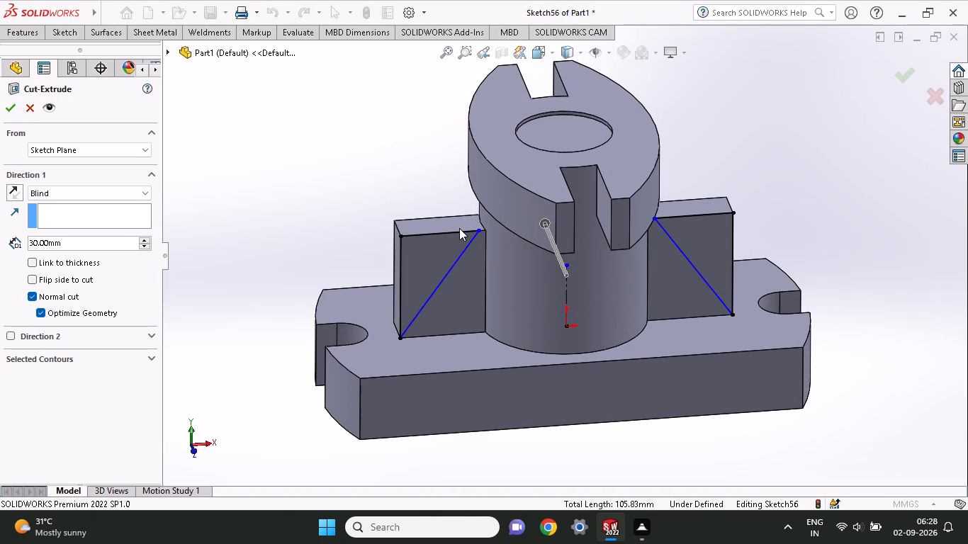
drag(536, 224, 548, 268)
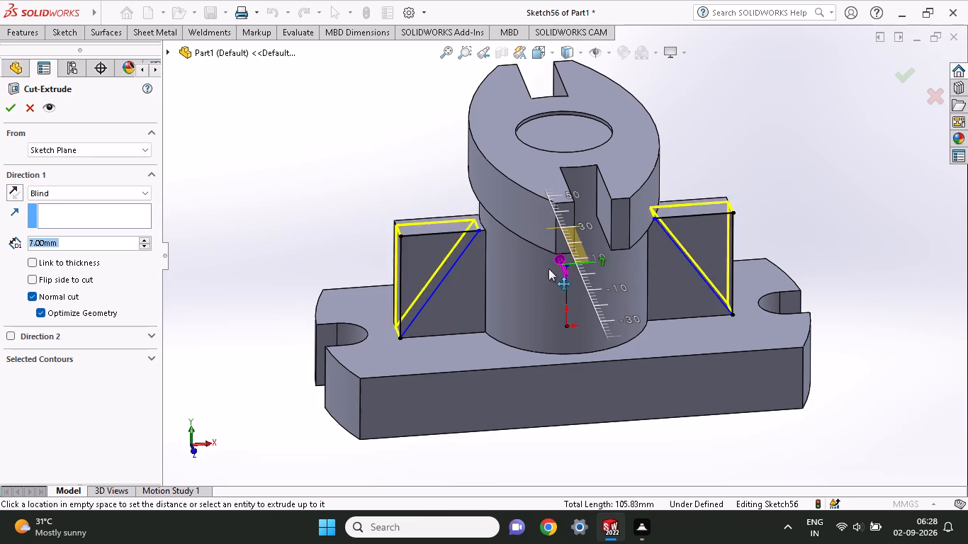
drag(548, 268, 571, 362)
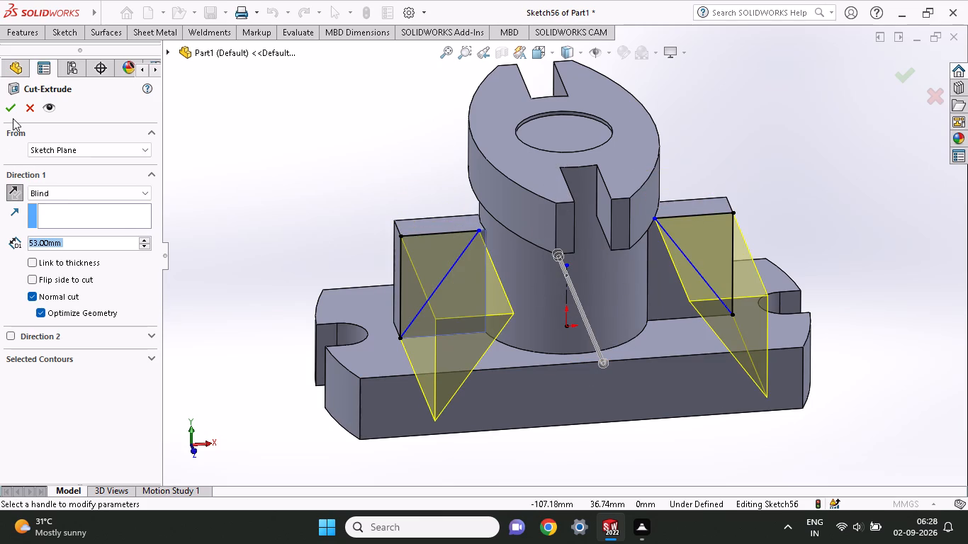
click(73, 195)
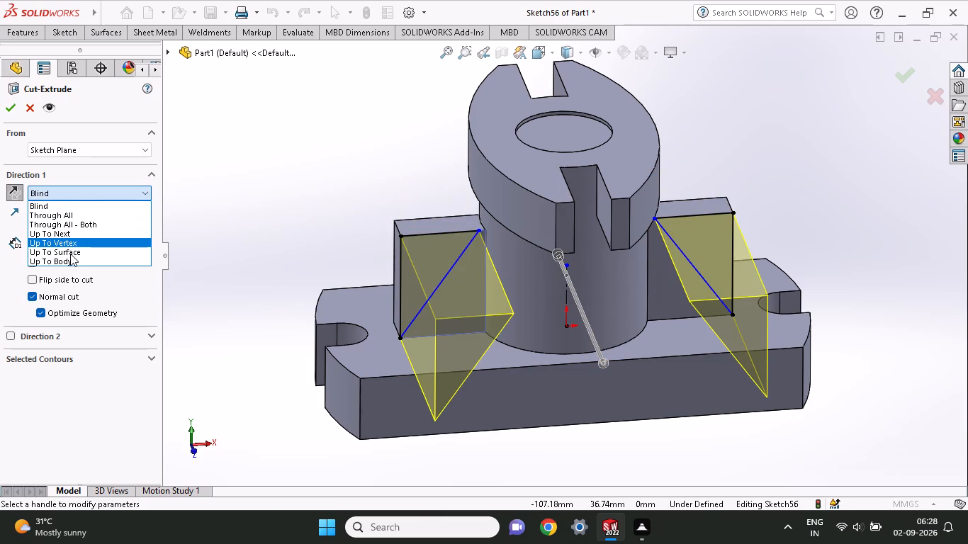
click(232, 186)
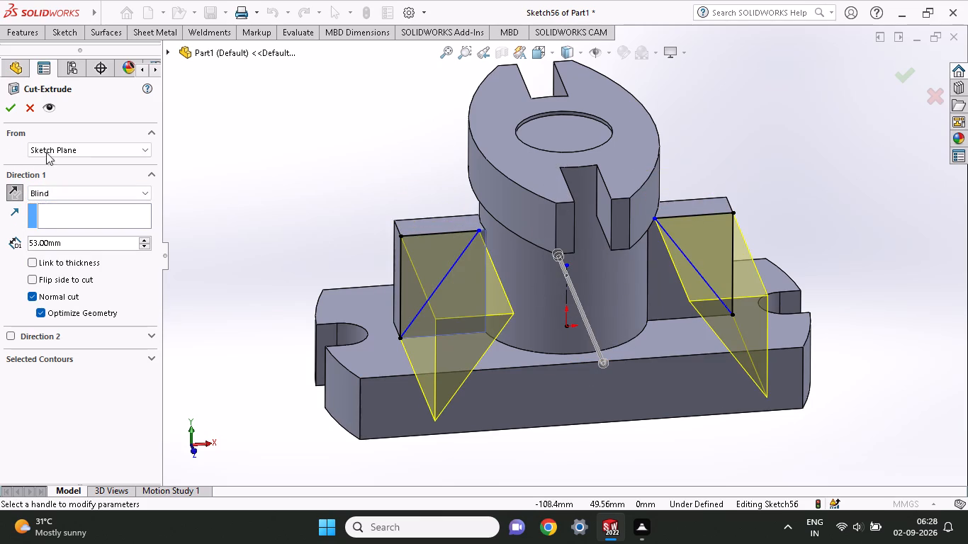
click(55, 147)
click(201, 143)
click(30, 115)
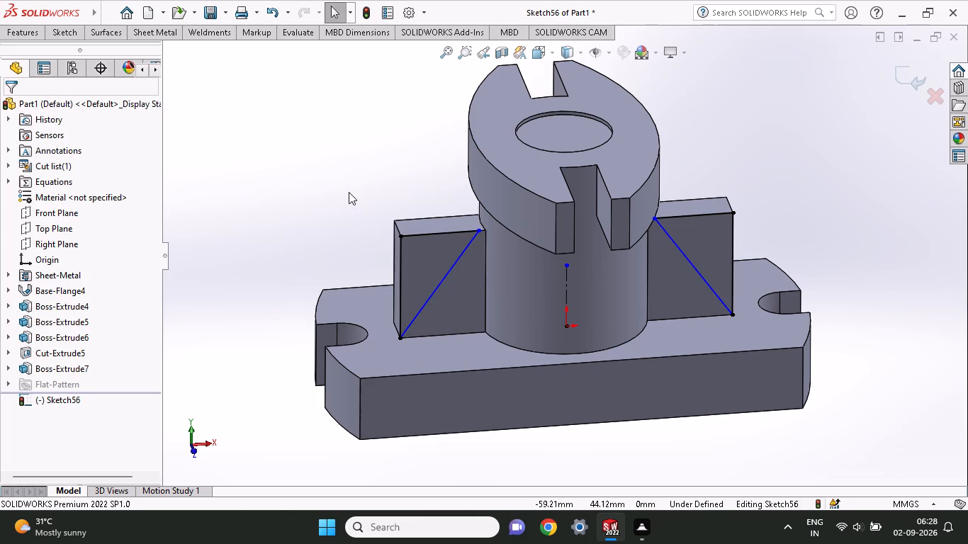
Undo the mirrored triangle, the centerline and the original triangle's lines until the rib block's sketch is empty.
key(ctrl+z)
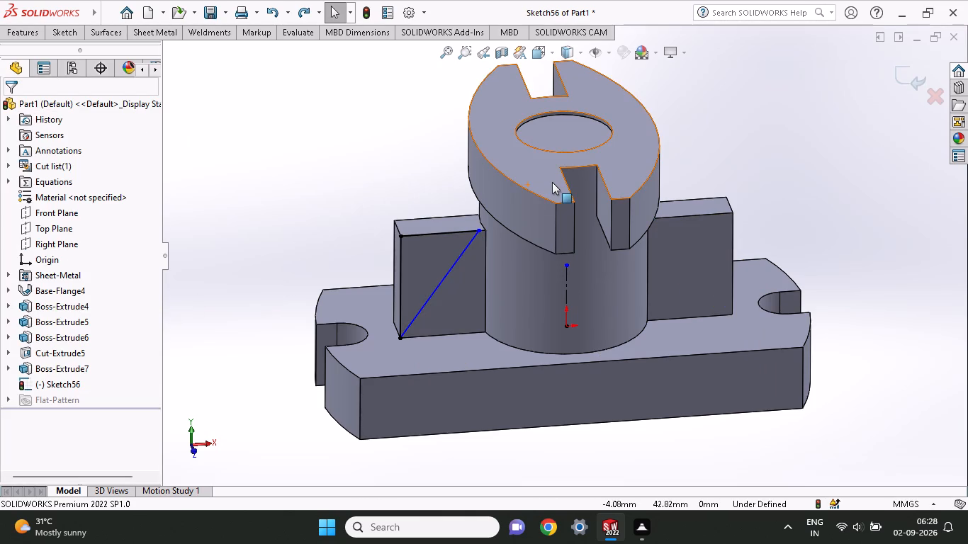
key(ctrl+z)
key(ctrl+z)
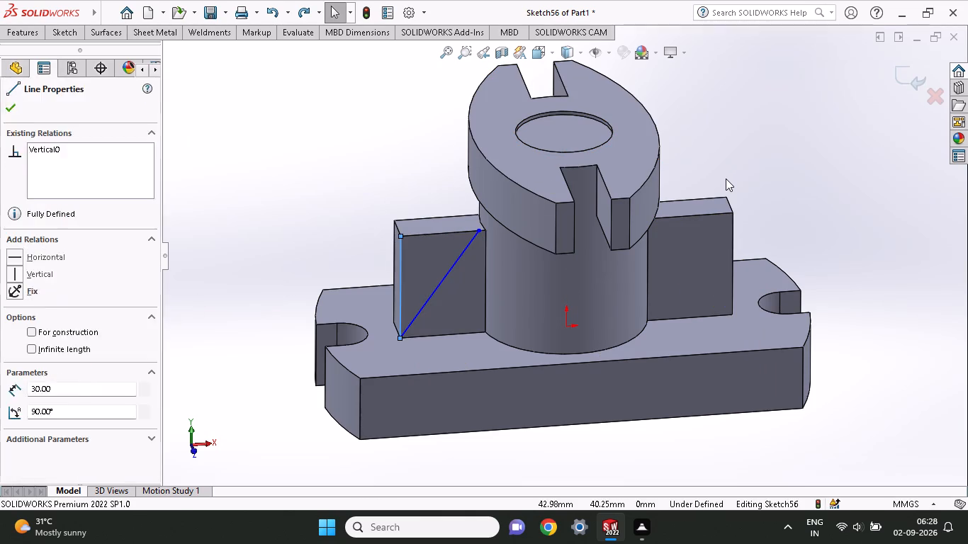
key(ctrl+z)
key(ctrl+z)
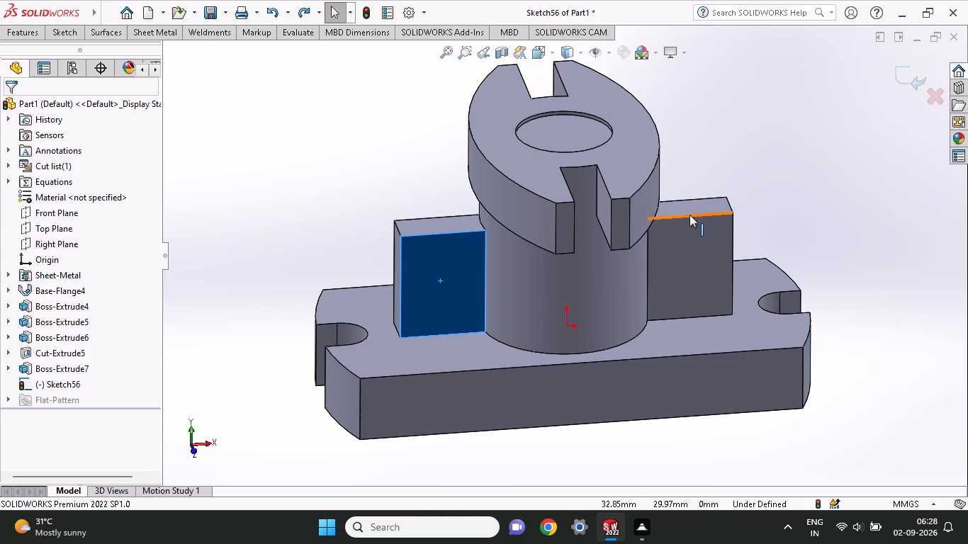
Examine from above and from the front how the two rib blocks meet the central cylinder's curved face.
middle_drag(695, 197, 678, 352)
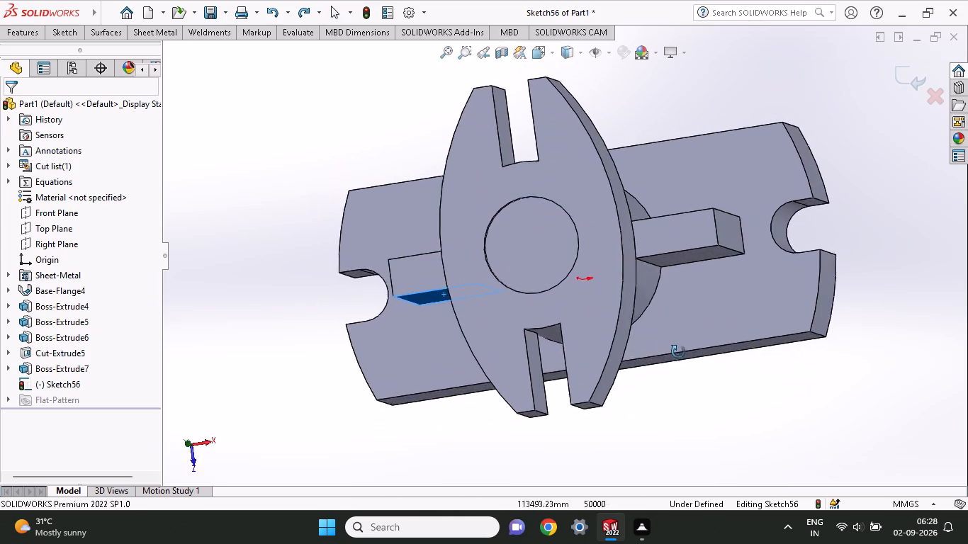
middle_drag(678, 352, 680, 360)
middle_drag(681, 261, 664, 270)
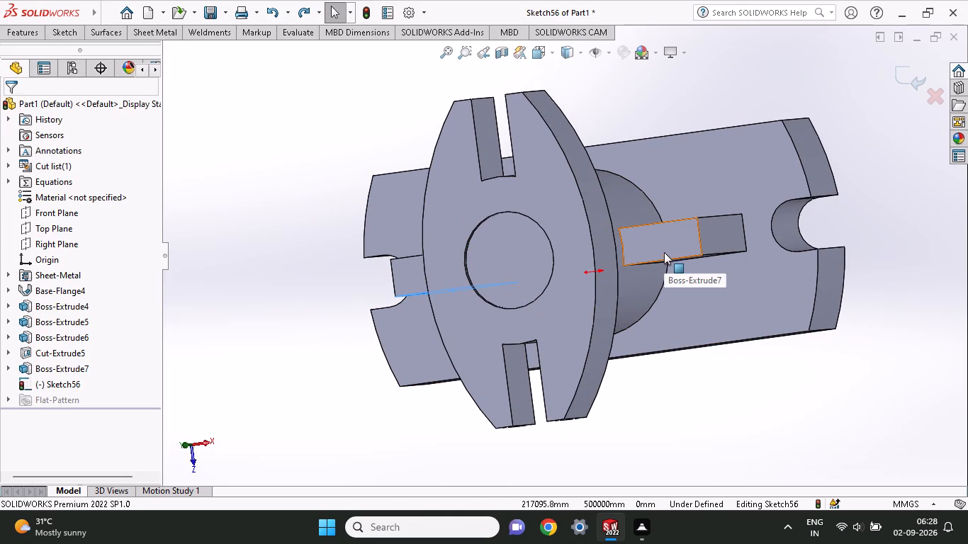
middle_drag(664, 252, 671, 229)
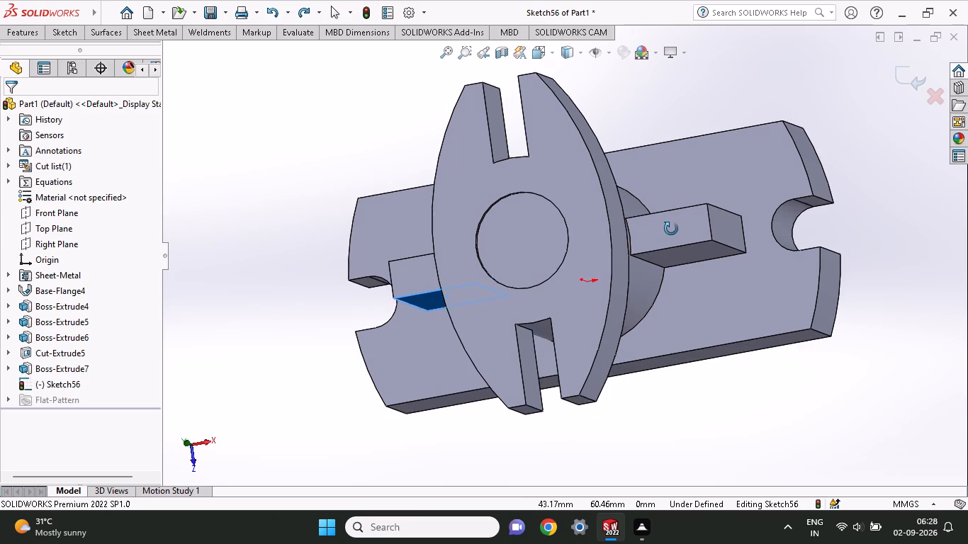
middle_drag(671, 229, 682, 93)
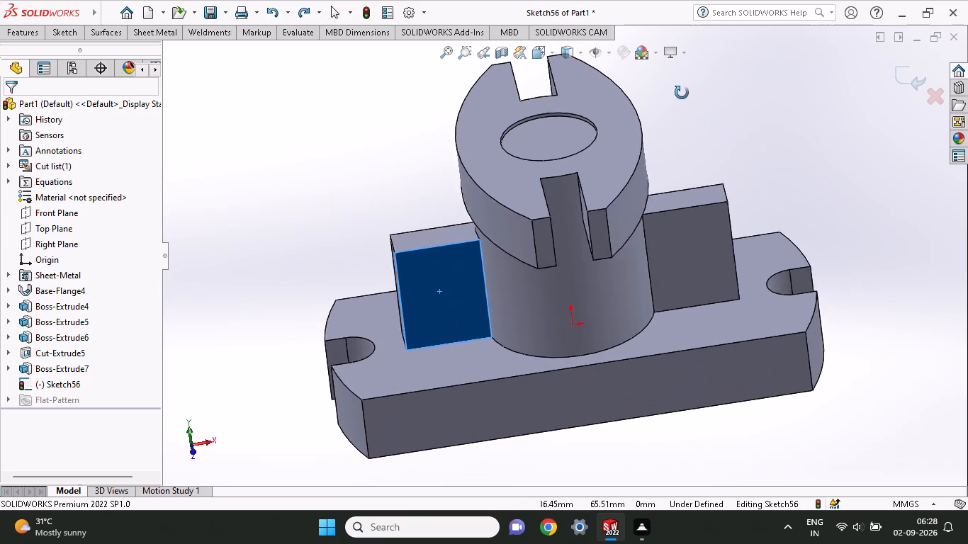
middle_drag(682, 93, 726, 114)
middle_drag(672, 242, 657, 224)
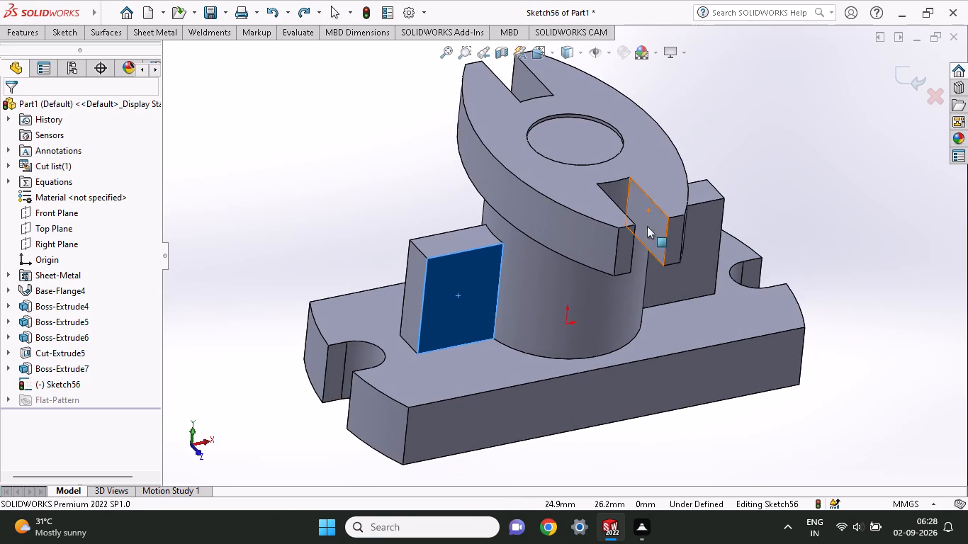
click(385, 186)
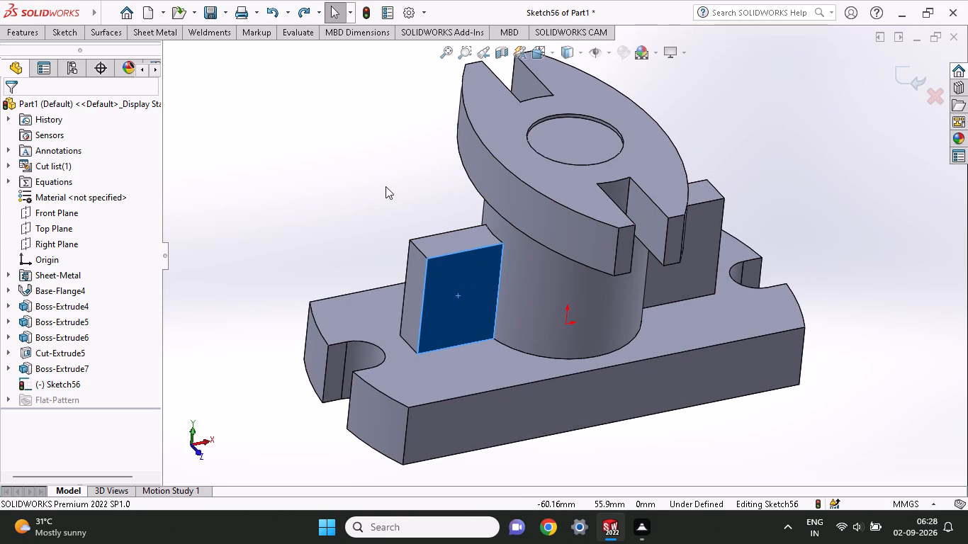
click(508, 249)
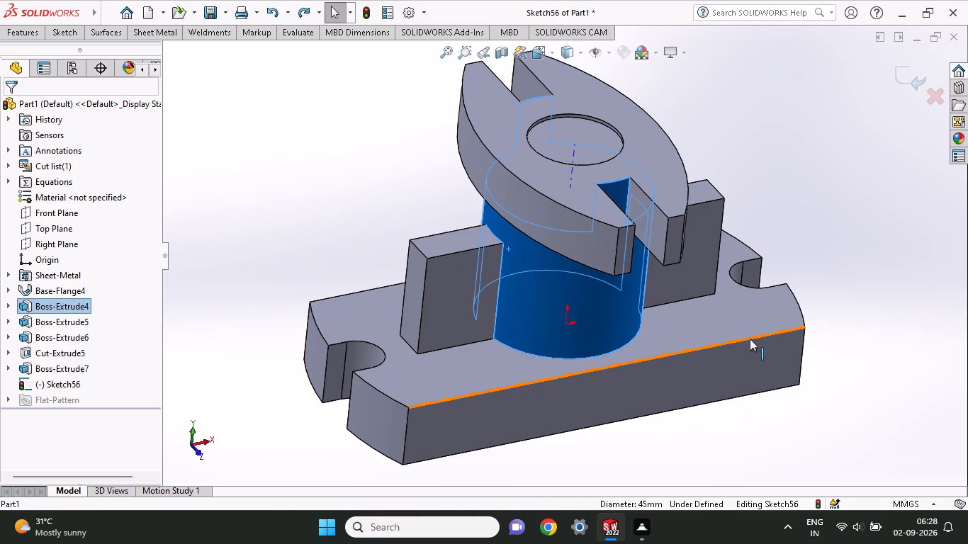
Undo the empty sketch on the rib block and the rib blocks' extrusion, back into the ribs' rectangle sketch on the base.
key(ctrl+z)
key(ctrl+z)
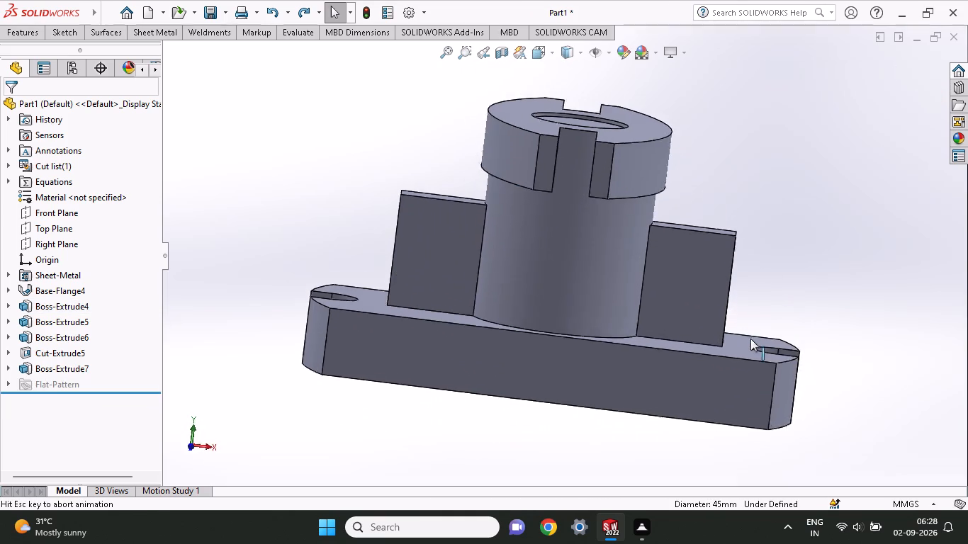
key(ctrl+z)
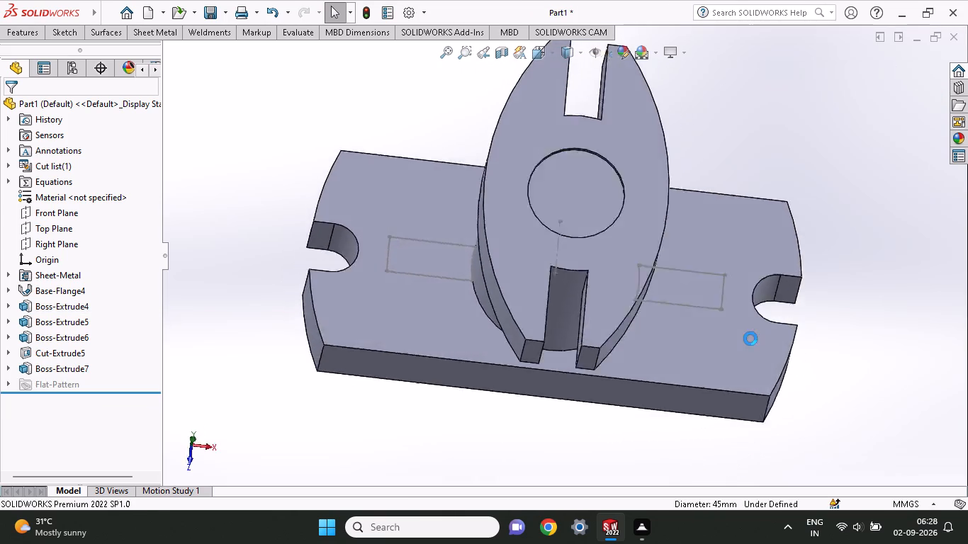
middle_drag(664, 290, 690, 188)
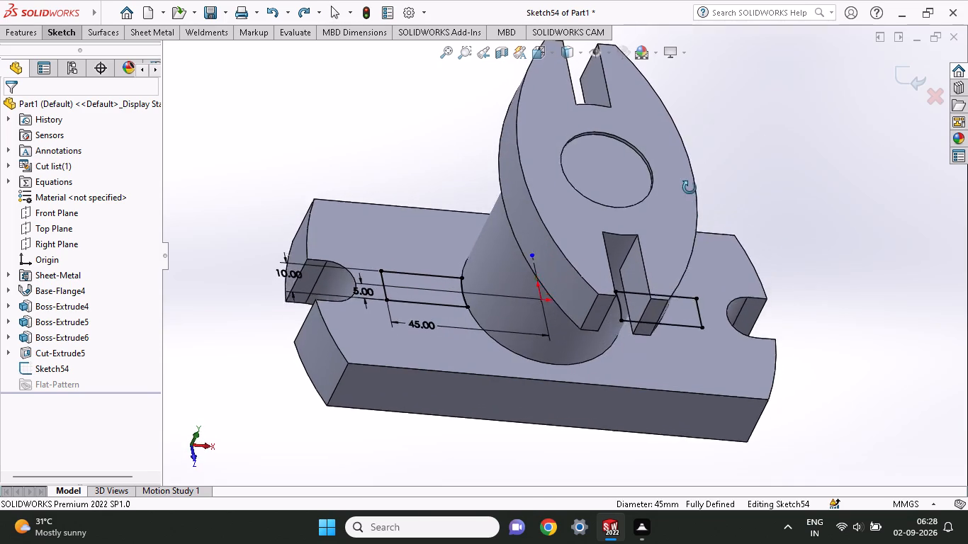
middle_drag(690, 188, 701, 146)
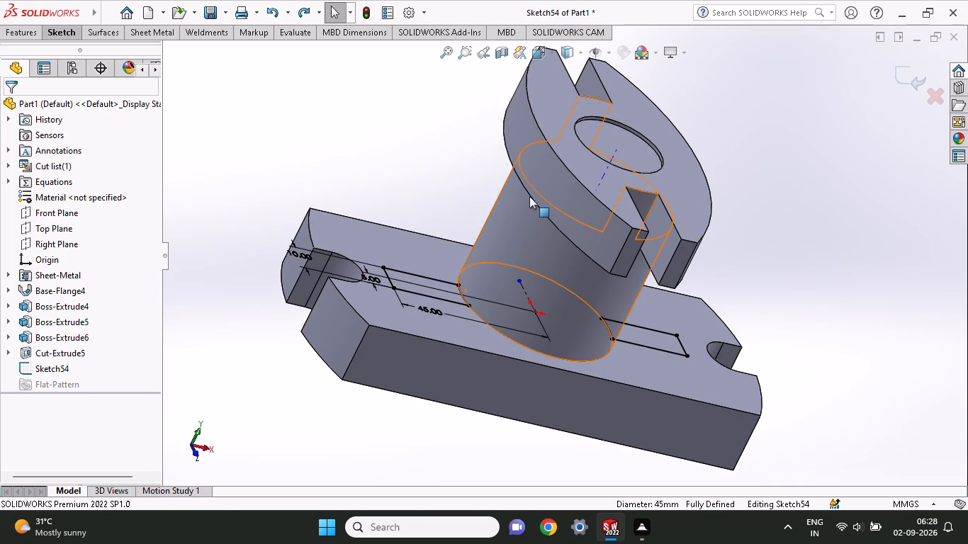
Exit the ribs' rectangle sketch on the base, keeping the two rib rectangles beside the cylinder.
key(ctrl+z)
middle_drag(508, 319, 526, 194)
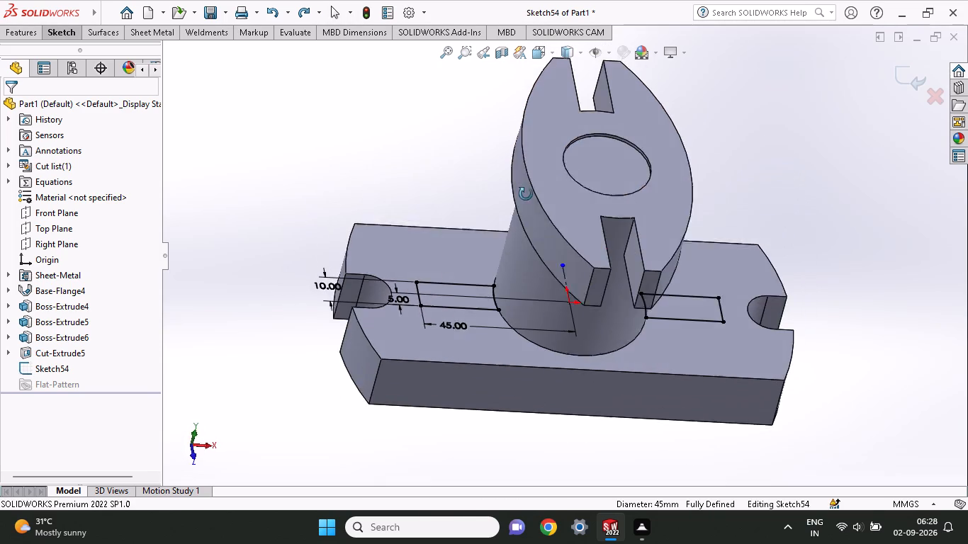
middle_drag(526, 194, 532, 176)
click(13, 30)
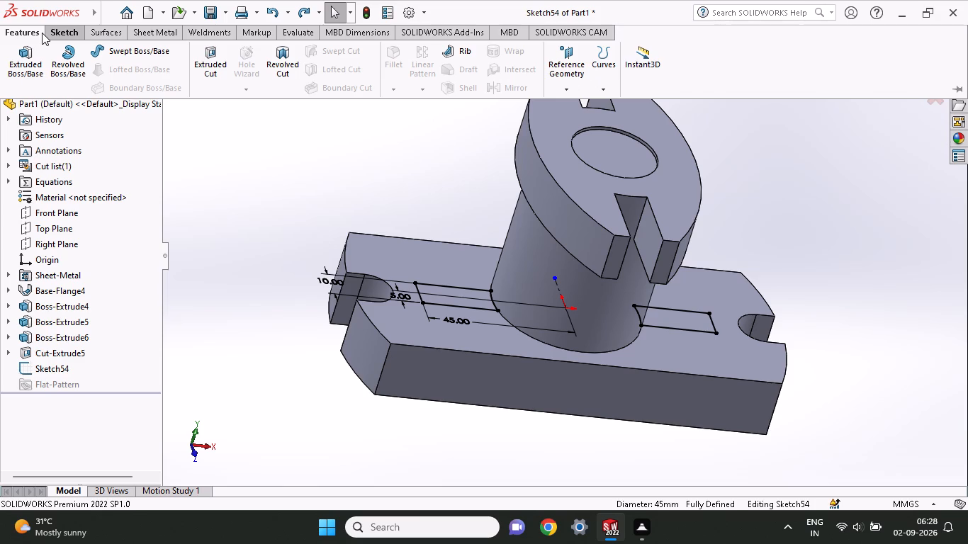
click(42, 33)
click(51, 33)
click(23, 96)
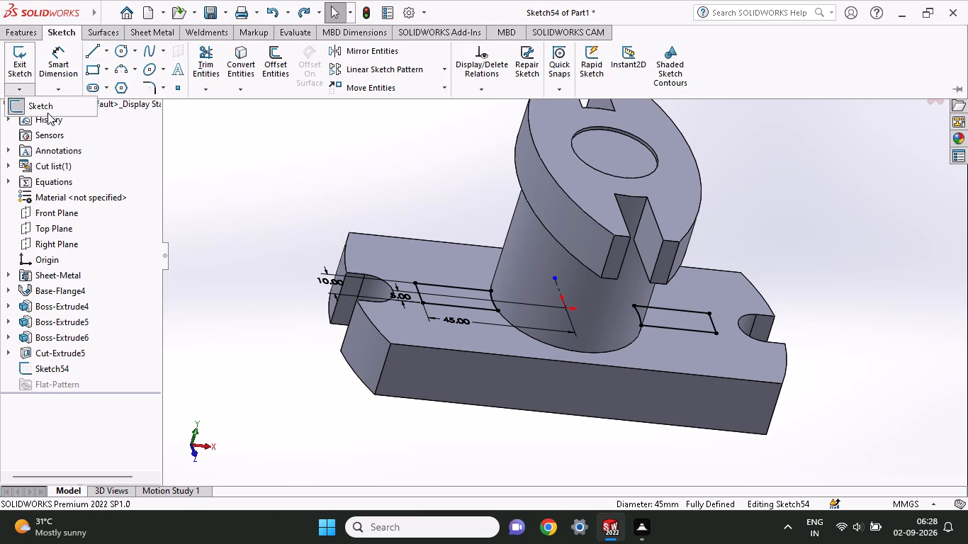
click(216, 187)
right_click(241, 198)
click(398, 182)
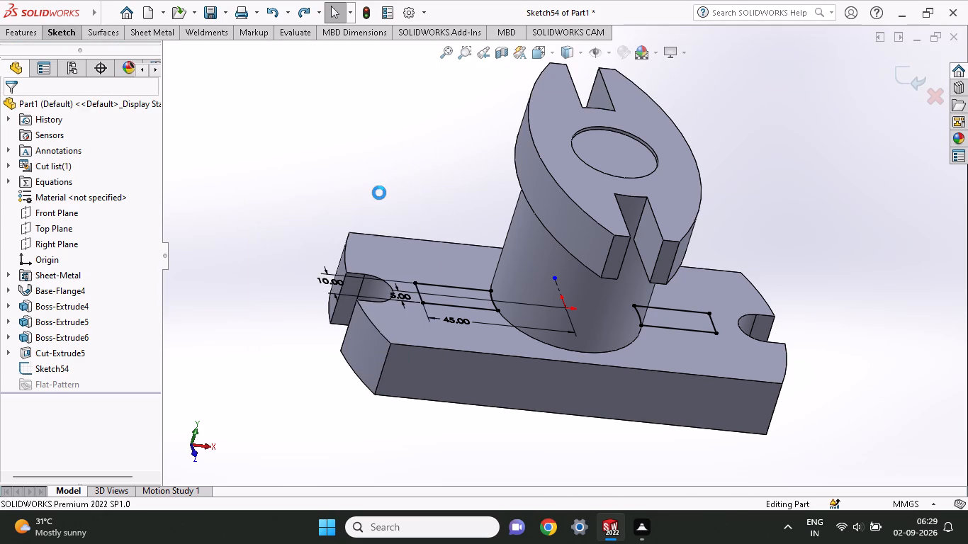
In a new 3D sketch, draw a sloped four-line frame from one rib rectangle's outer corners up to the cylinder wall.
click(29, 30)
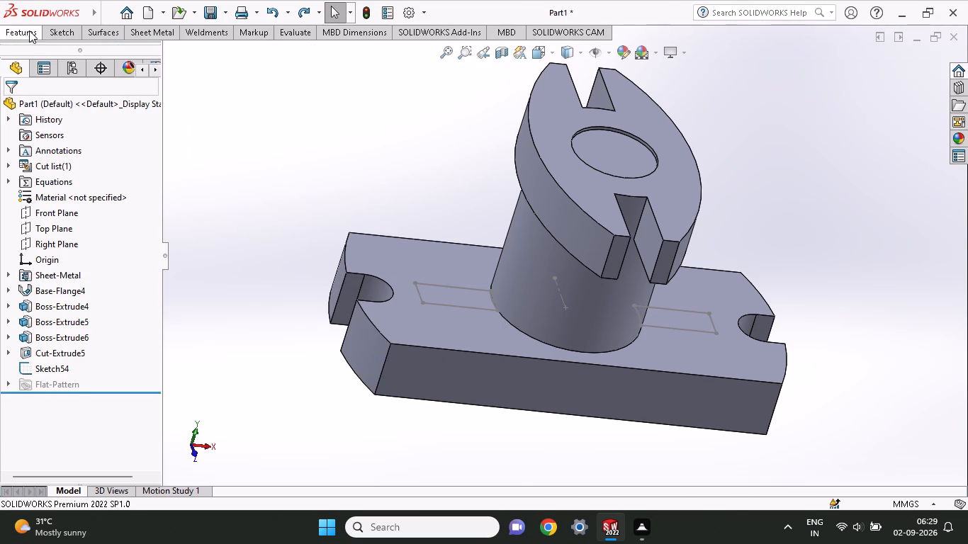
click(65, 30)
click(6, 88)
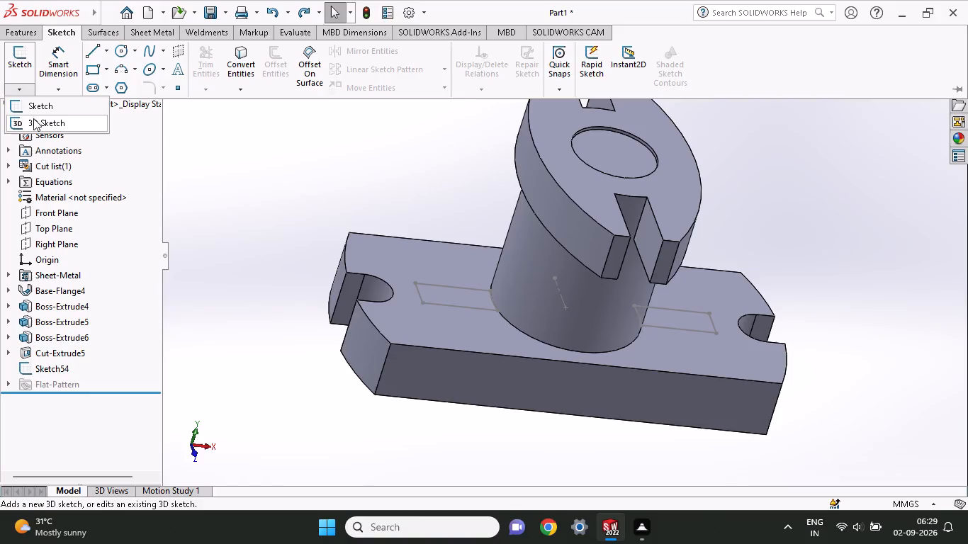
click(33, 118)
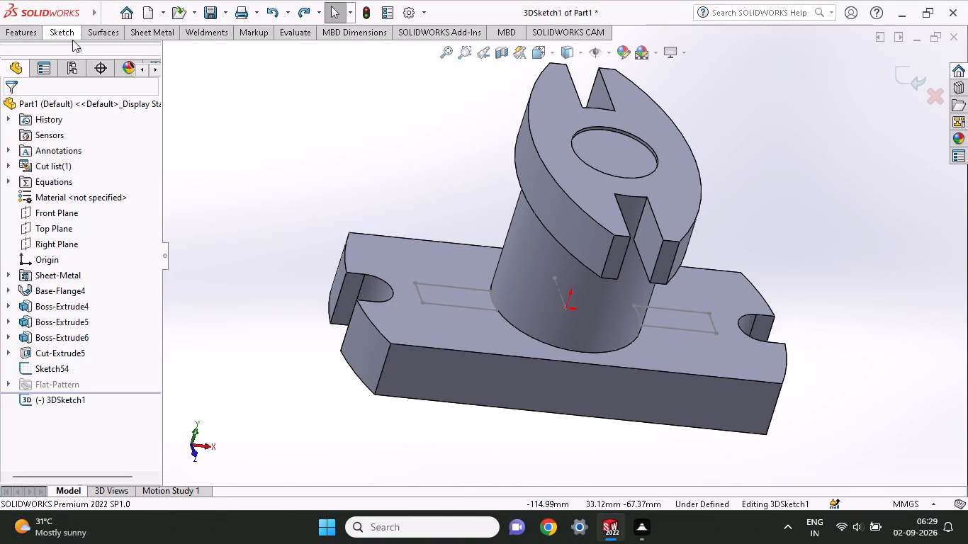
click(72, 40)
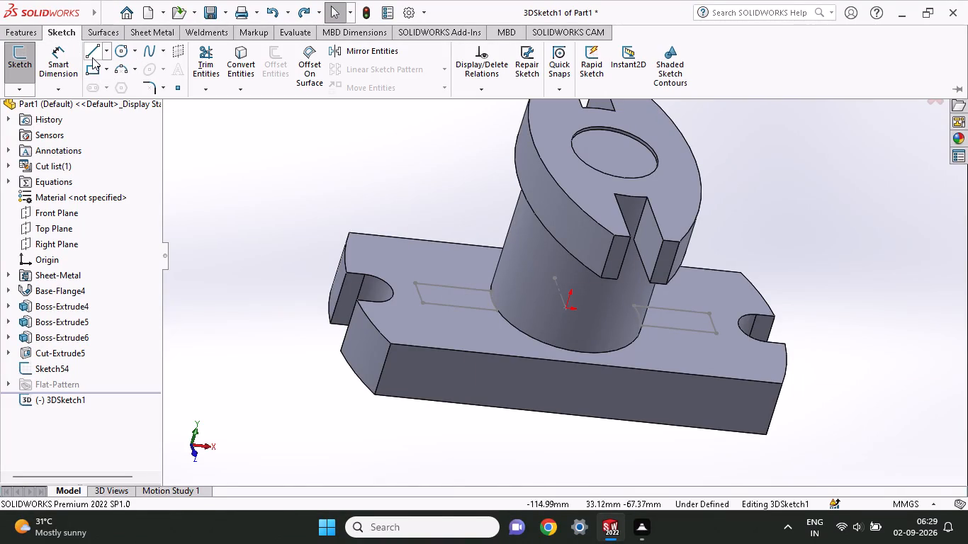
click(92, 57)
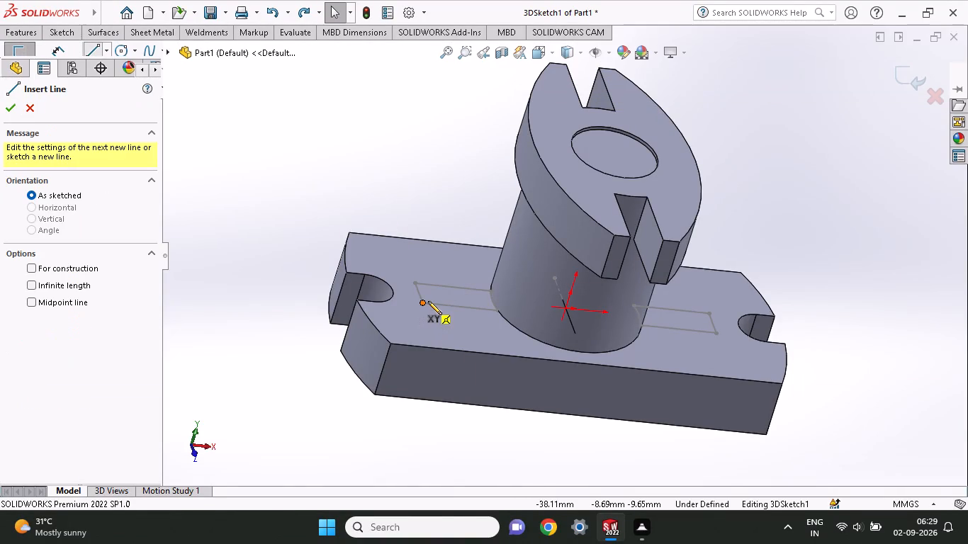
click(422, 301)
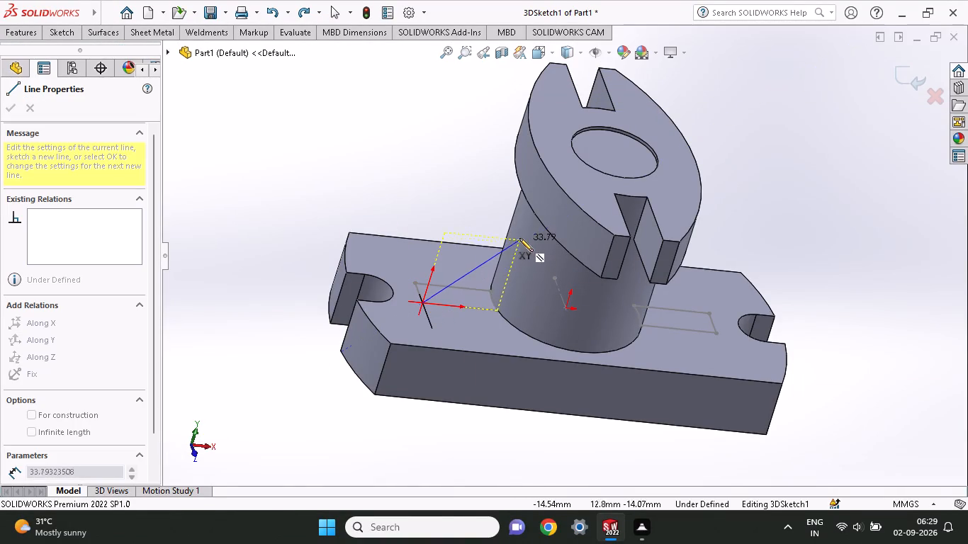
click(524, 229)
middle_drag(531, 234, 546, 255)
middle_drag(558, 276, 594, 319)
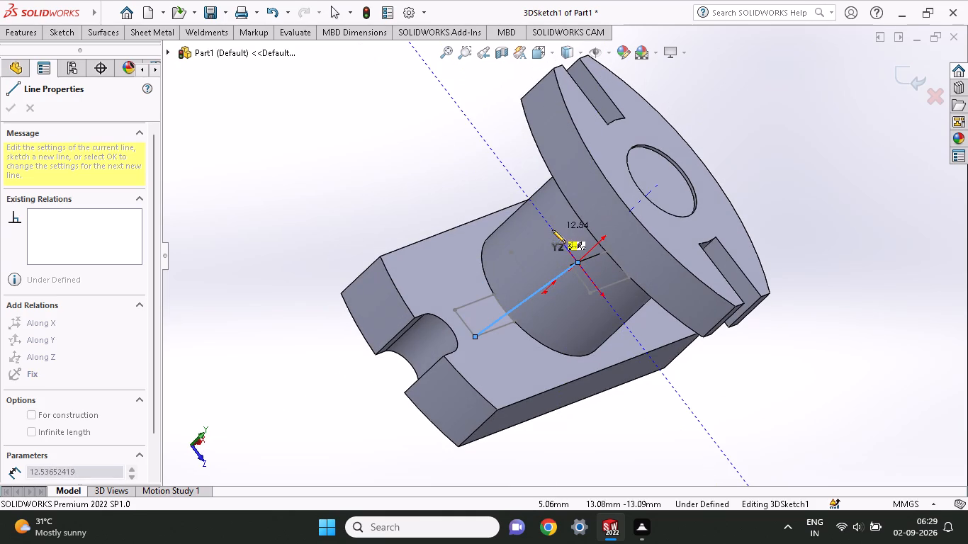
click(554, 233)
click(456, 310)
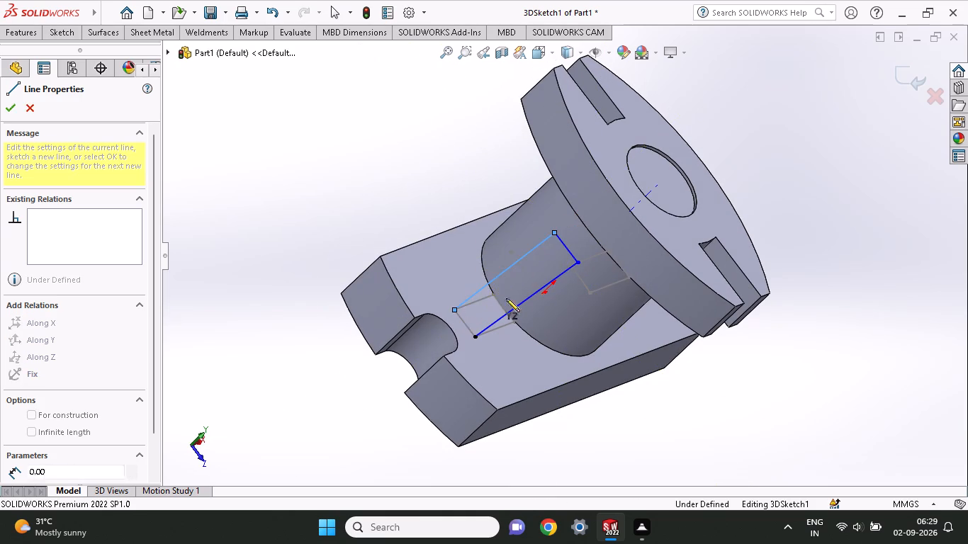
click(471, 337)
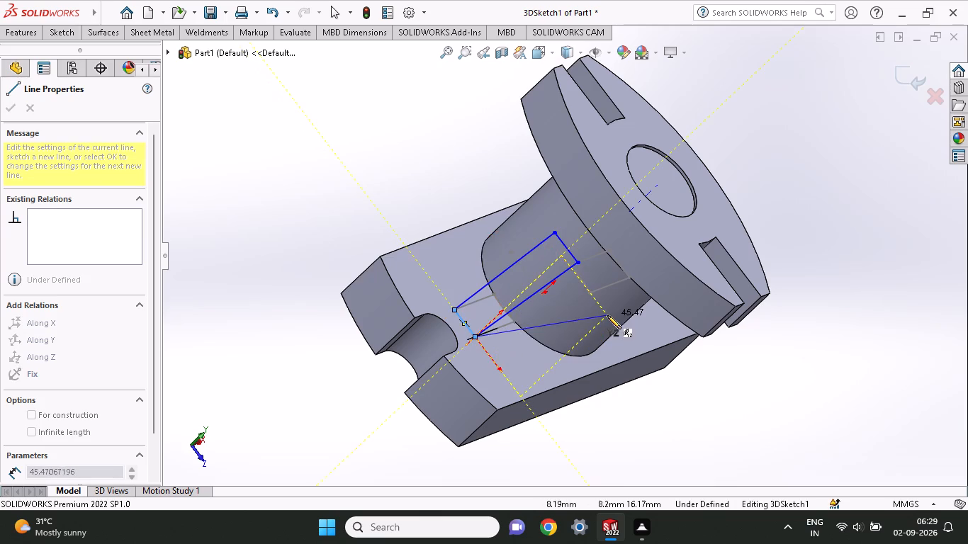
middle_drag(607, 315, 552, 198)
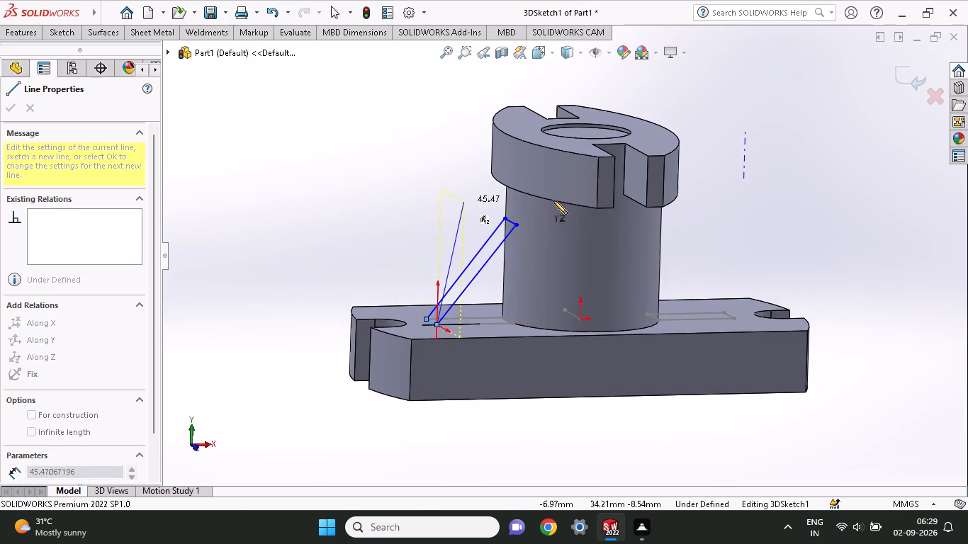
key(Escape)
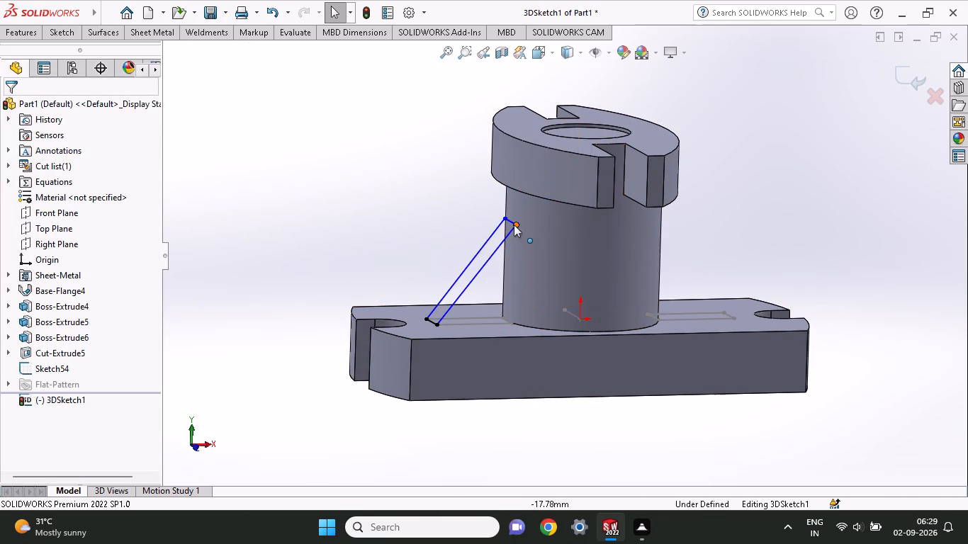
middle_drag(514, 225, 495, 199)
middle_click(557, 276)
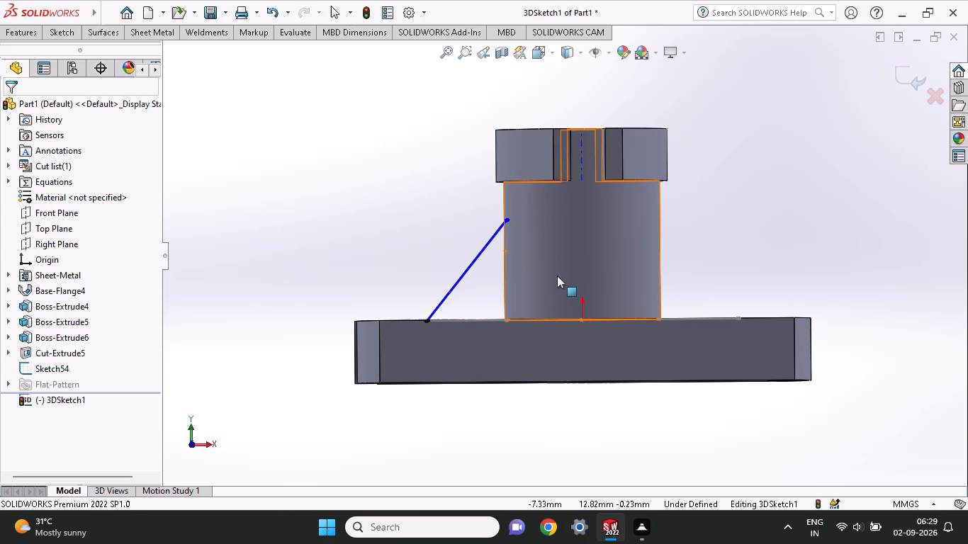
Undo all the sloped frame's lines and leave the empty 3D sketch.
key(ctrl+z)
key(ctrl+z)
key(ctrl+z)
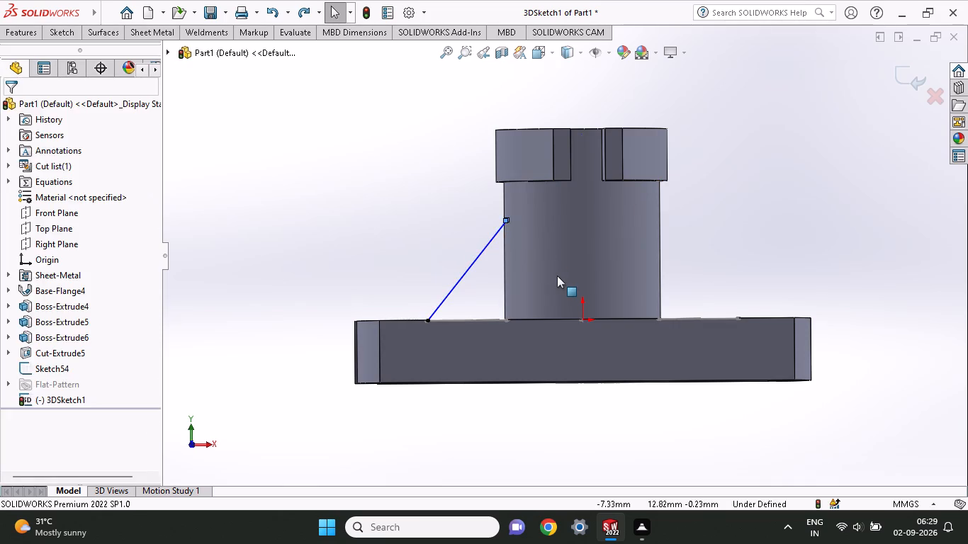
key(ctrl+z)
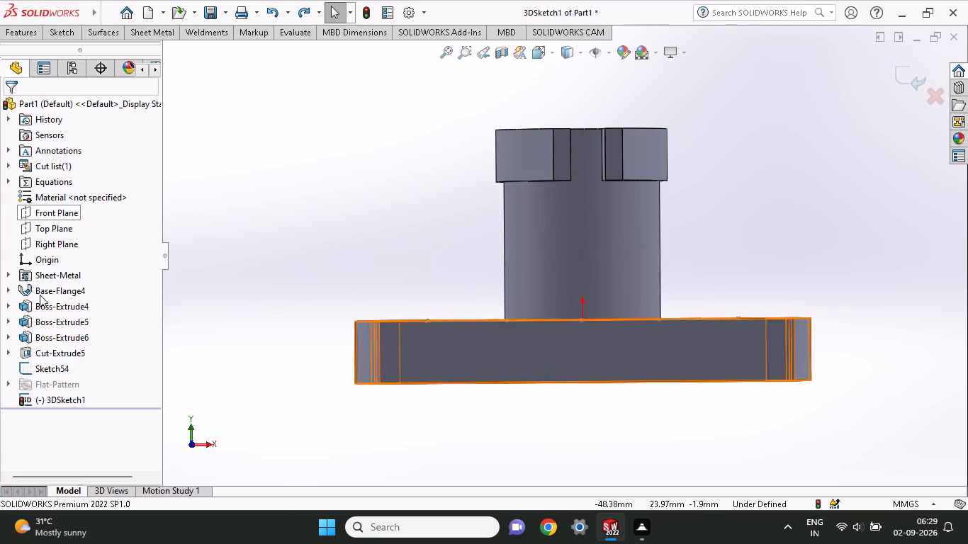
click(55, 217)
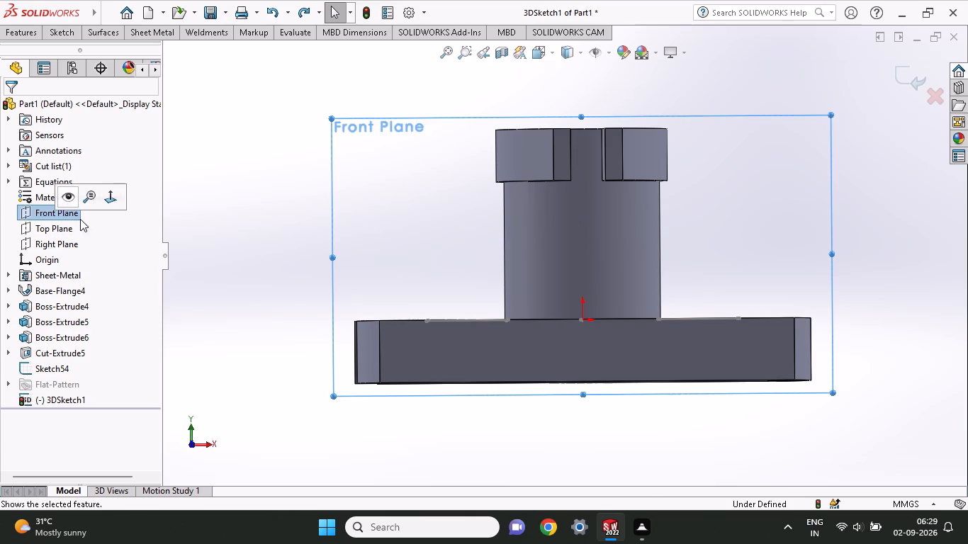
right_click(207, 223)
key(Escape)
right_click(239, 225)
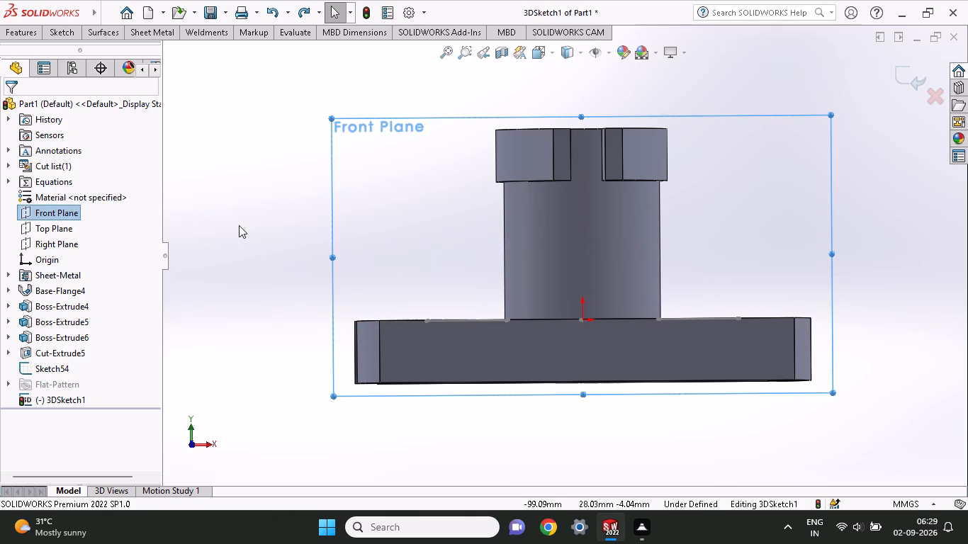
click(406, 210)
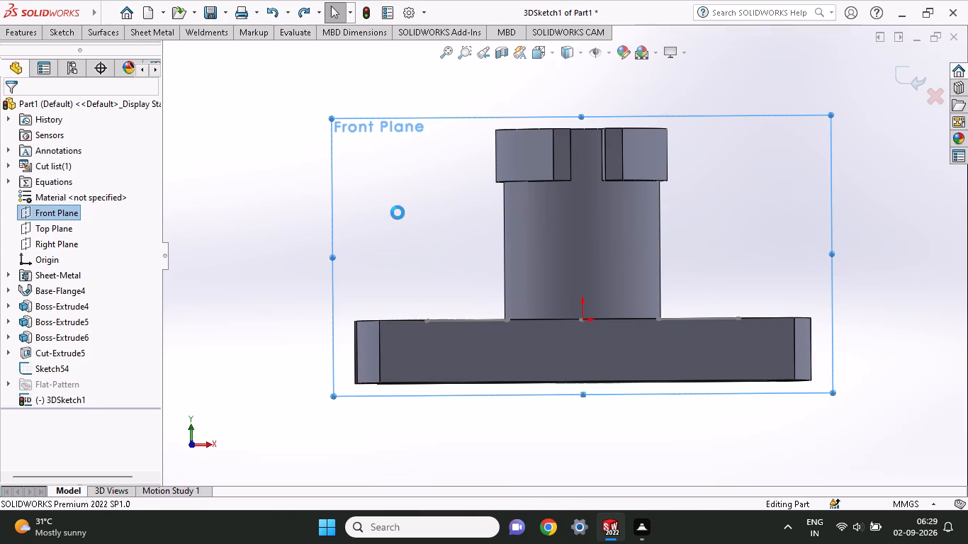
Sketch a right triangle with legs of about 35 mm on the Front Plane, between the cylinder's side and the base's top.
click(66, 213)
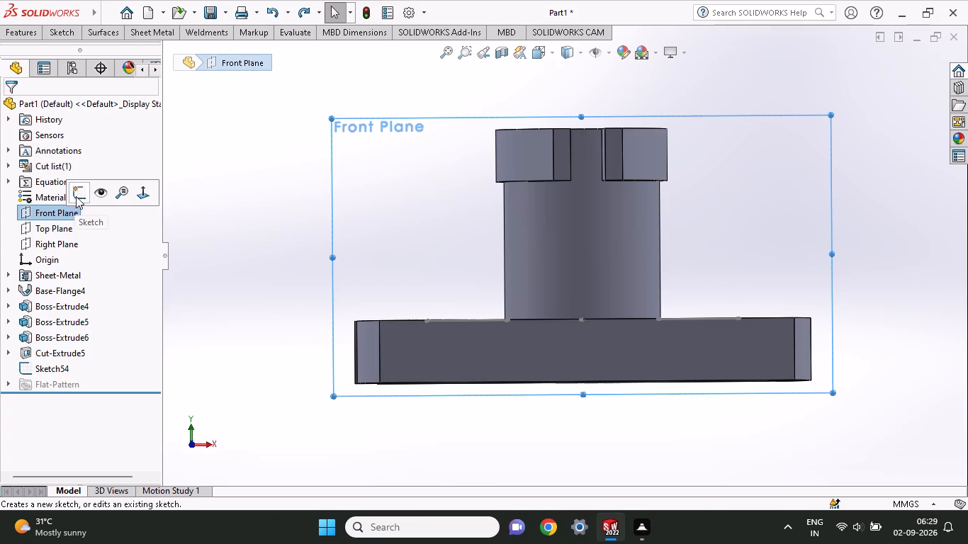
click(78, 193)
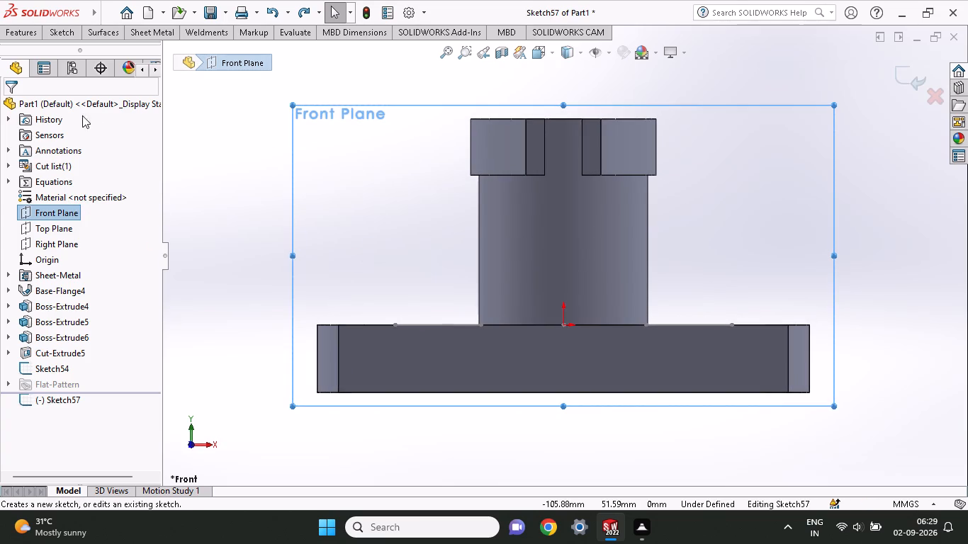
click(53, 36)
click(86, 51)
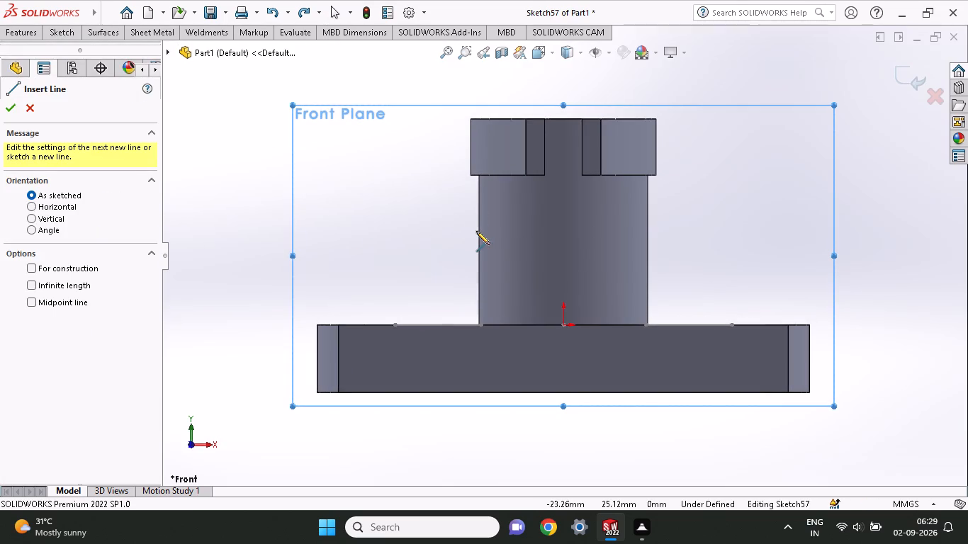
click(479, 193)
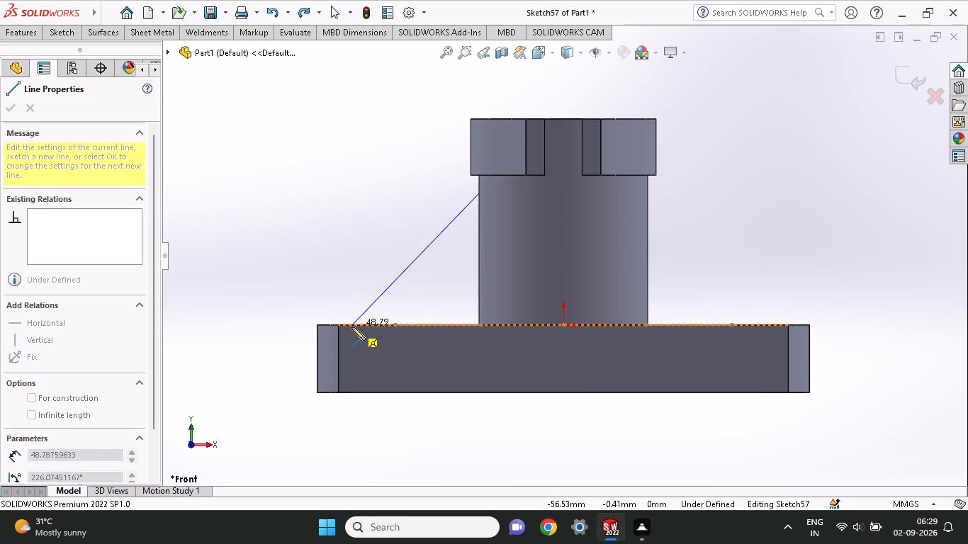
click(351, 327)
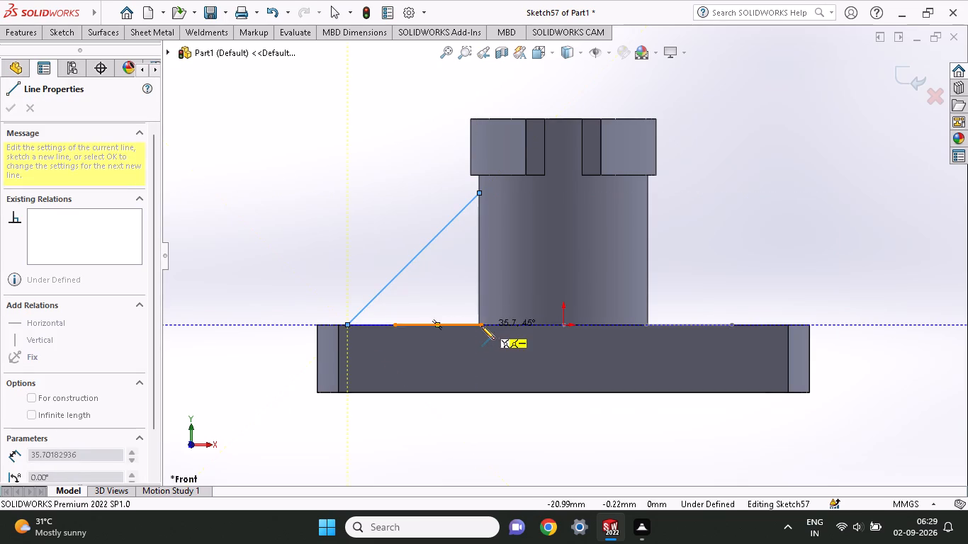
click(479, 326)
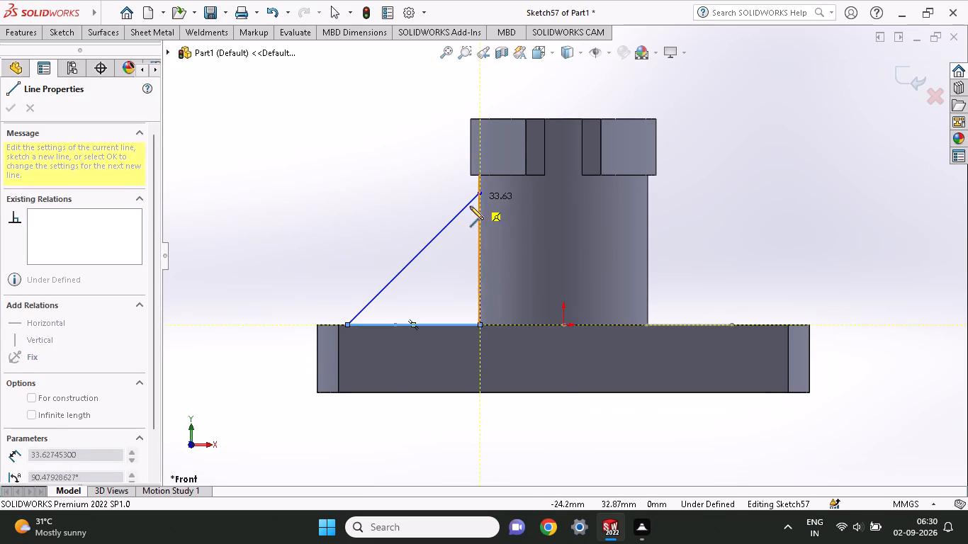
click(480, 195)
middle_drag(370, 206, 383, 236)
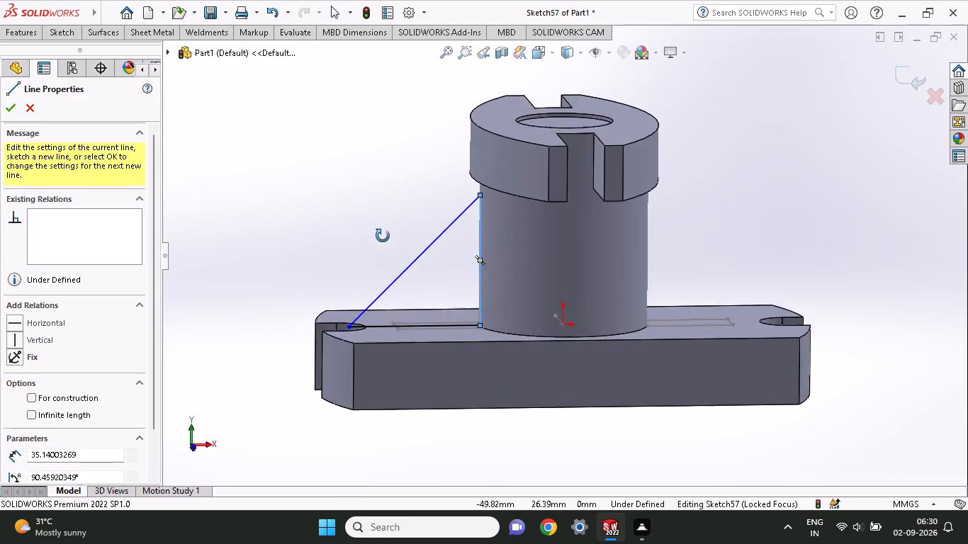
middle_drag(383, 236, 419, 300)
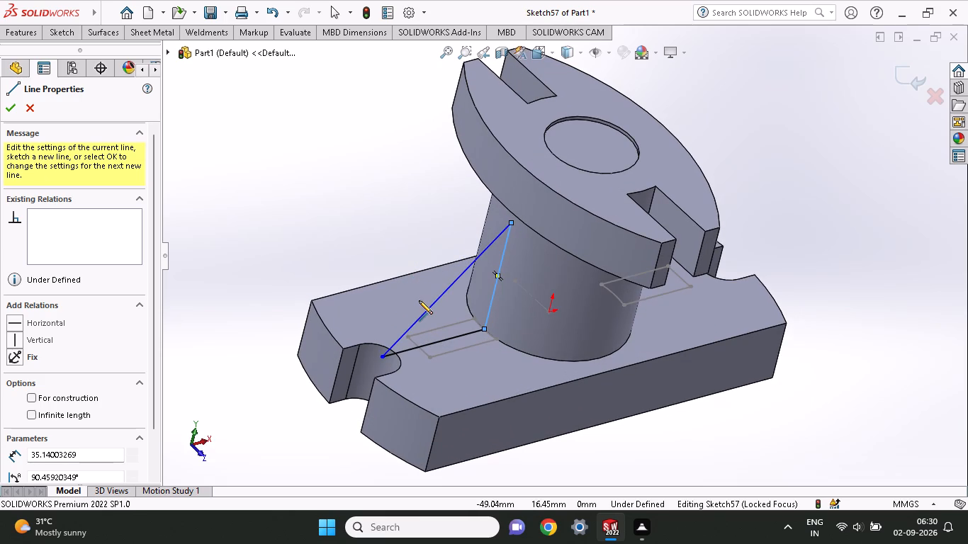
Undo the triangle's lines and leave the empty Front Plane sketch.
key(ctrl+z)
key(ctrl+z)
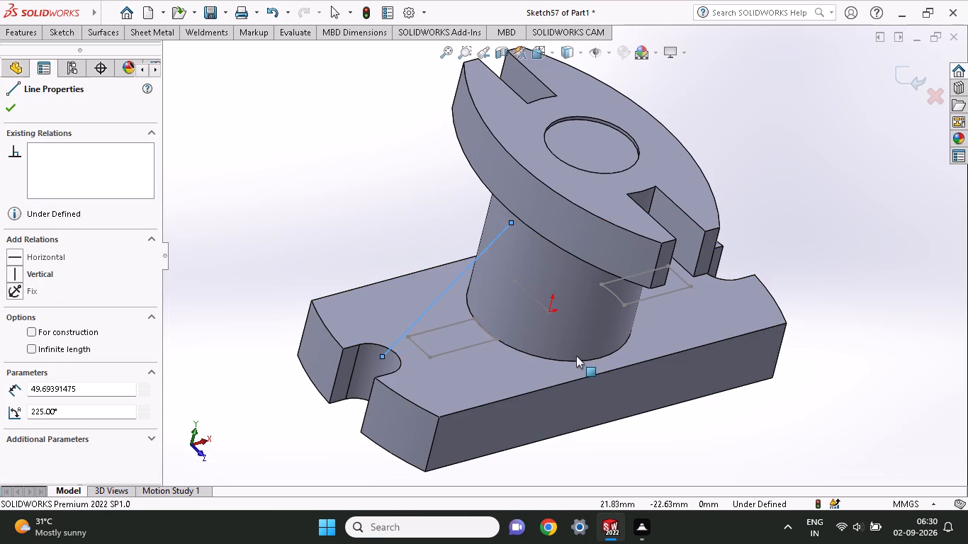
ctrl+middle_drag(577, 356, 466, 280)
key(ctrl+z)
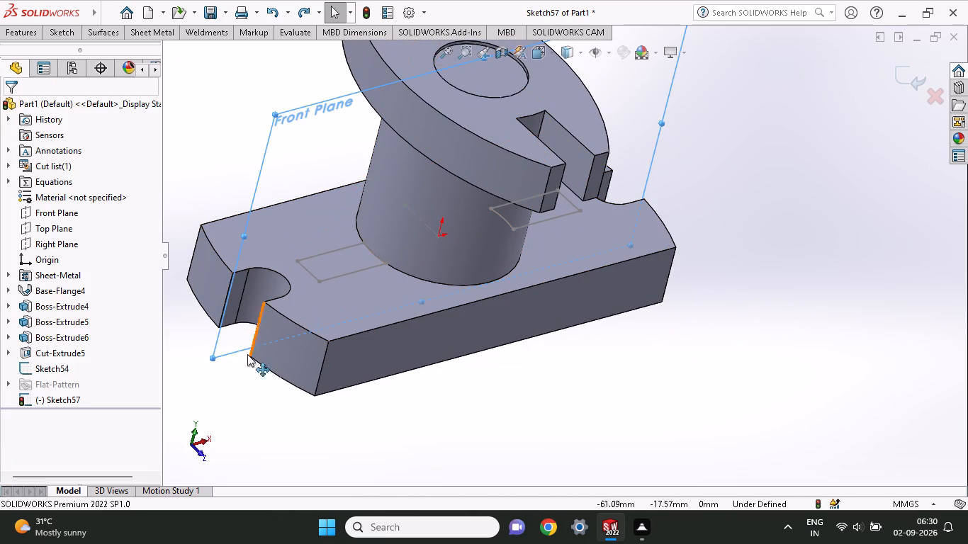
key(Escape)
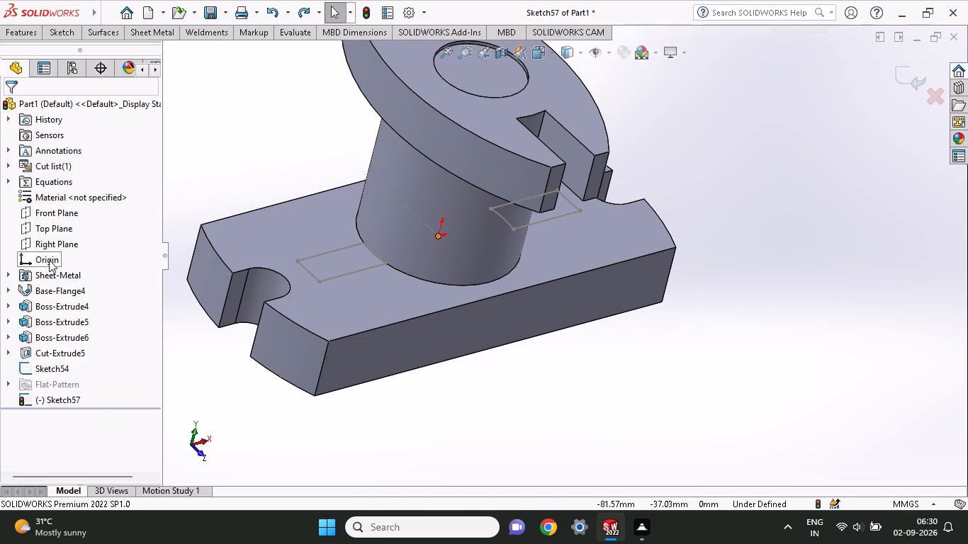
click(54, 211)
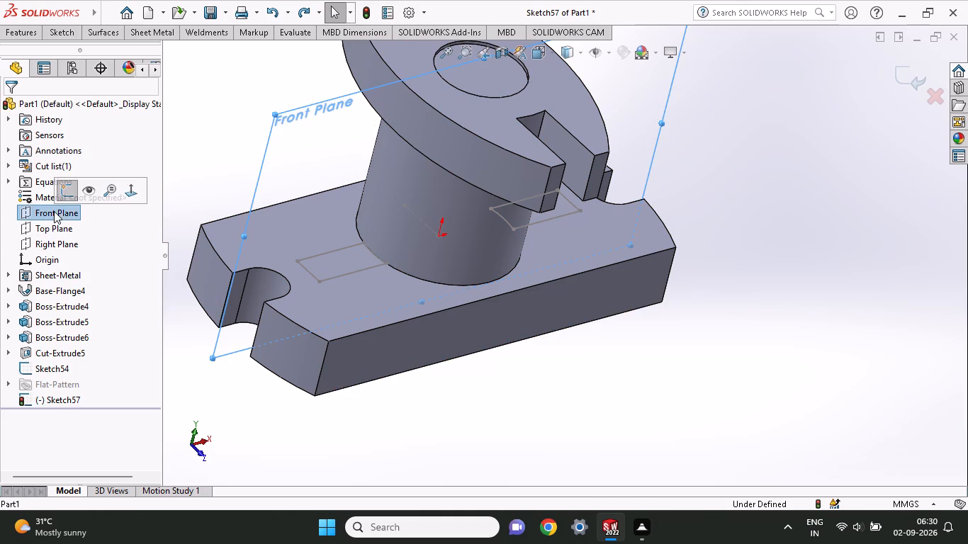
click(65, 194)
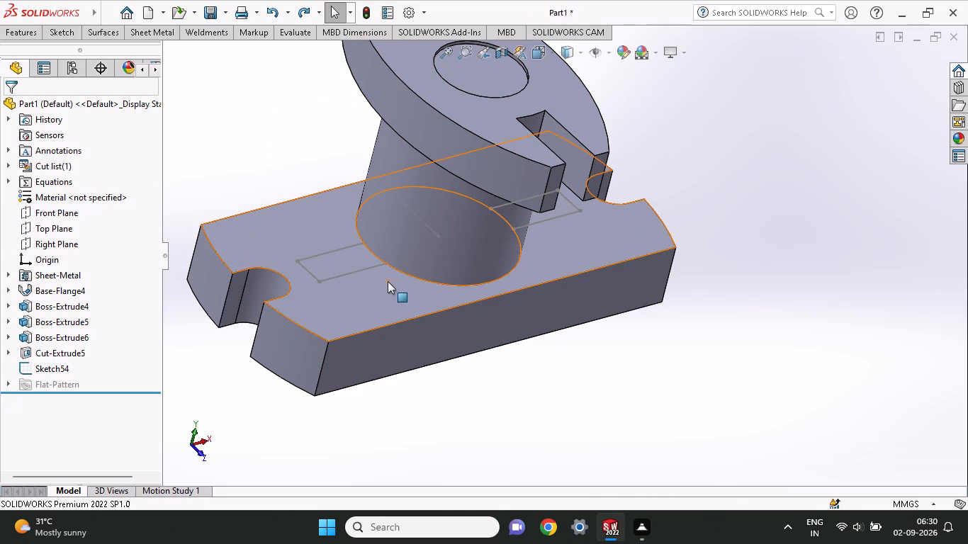
Start a new sketch on the Front Plane.
key(Escape)
middle_drag(568, 373, 514, 288)
click(43, 212)
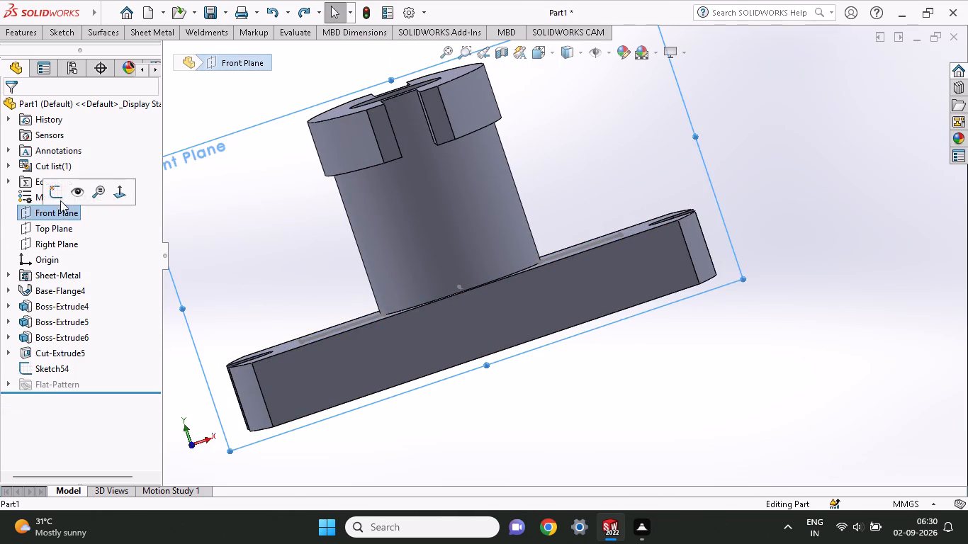
click(60, 192)
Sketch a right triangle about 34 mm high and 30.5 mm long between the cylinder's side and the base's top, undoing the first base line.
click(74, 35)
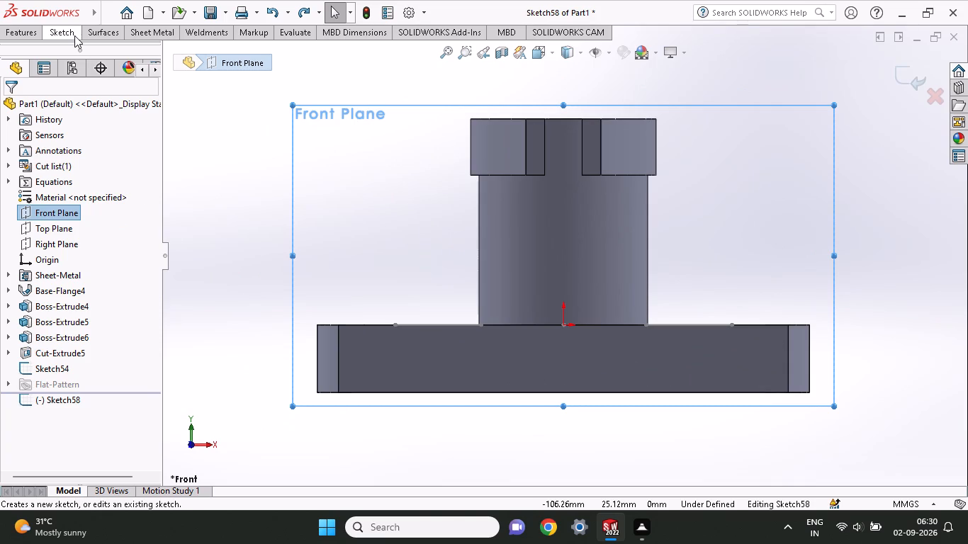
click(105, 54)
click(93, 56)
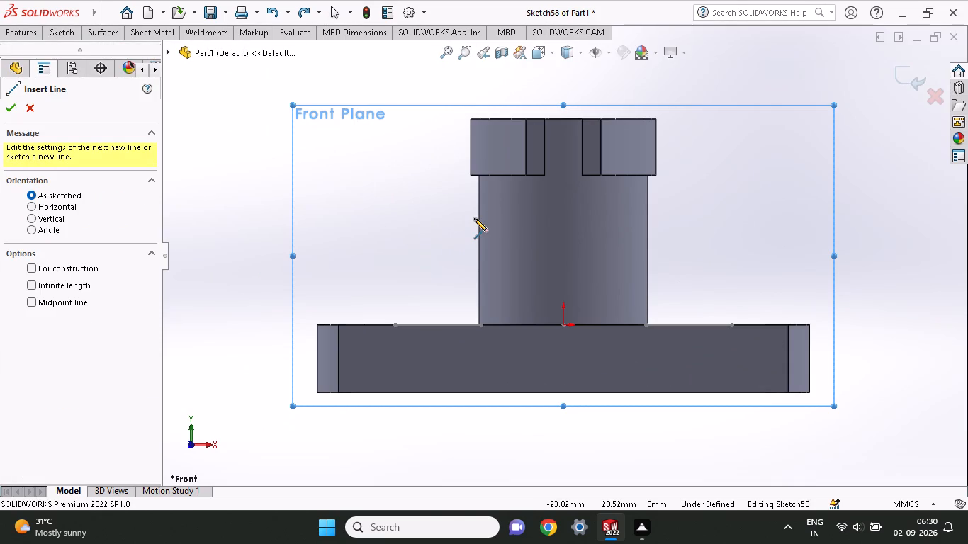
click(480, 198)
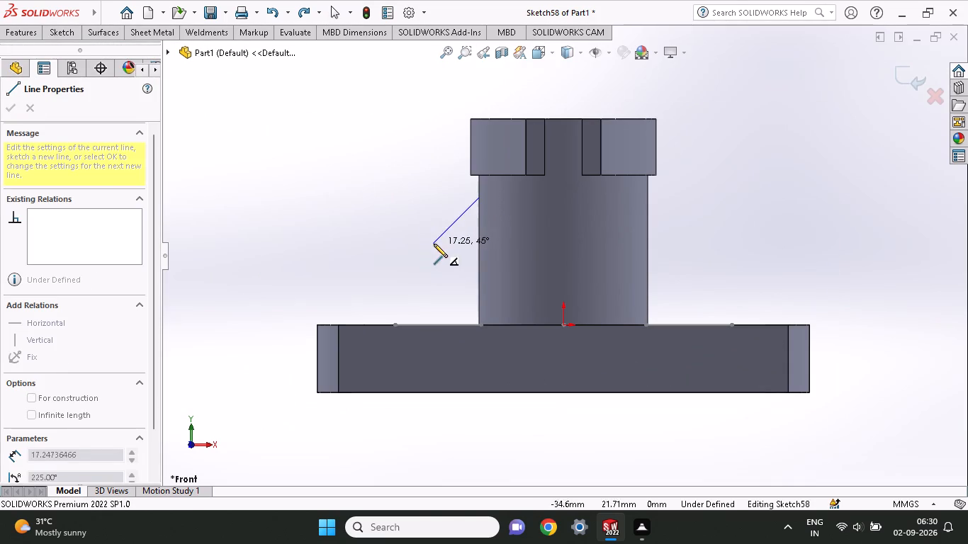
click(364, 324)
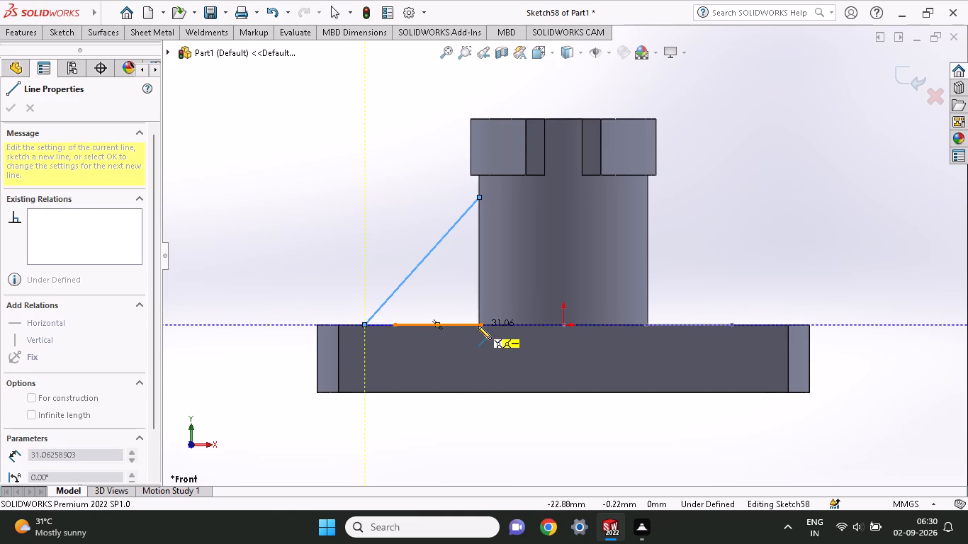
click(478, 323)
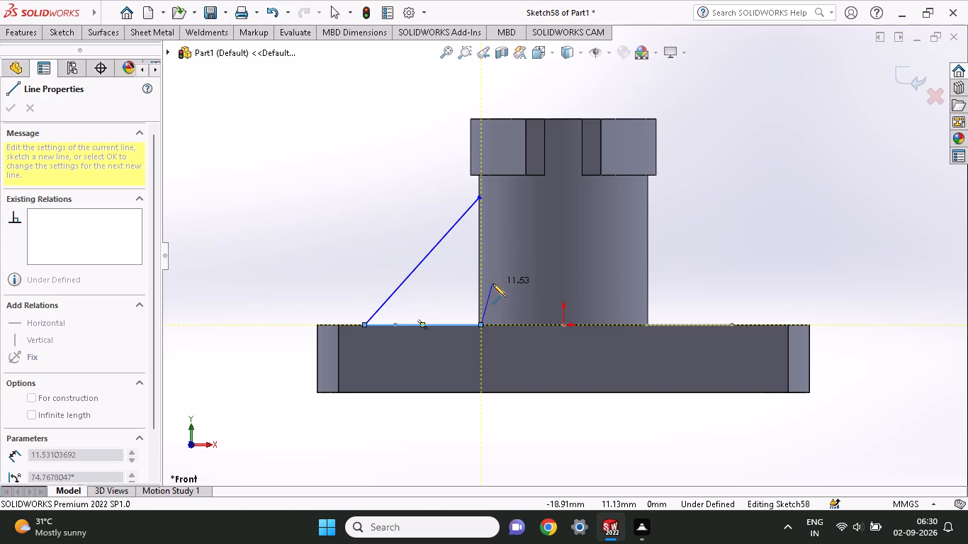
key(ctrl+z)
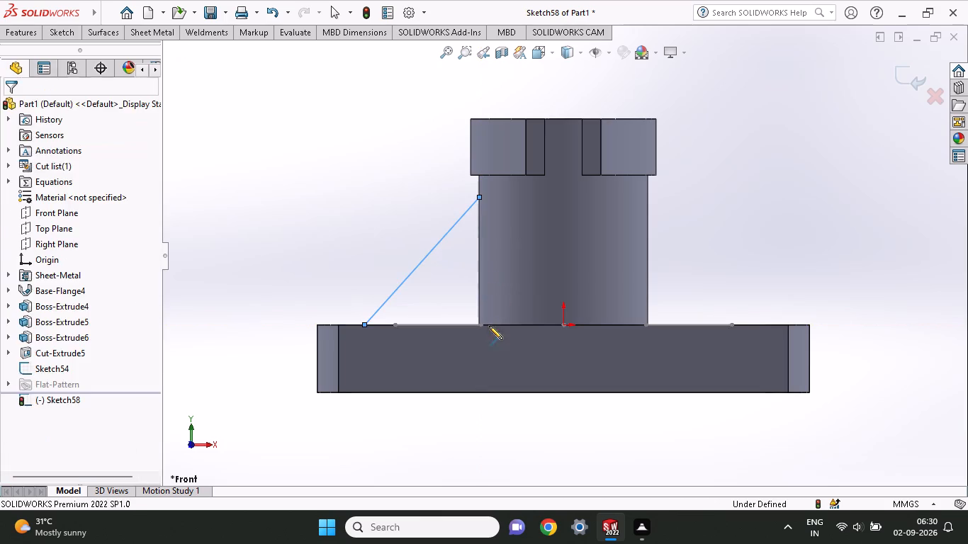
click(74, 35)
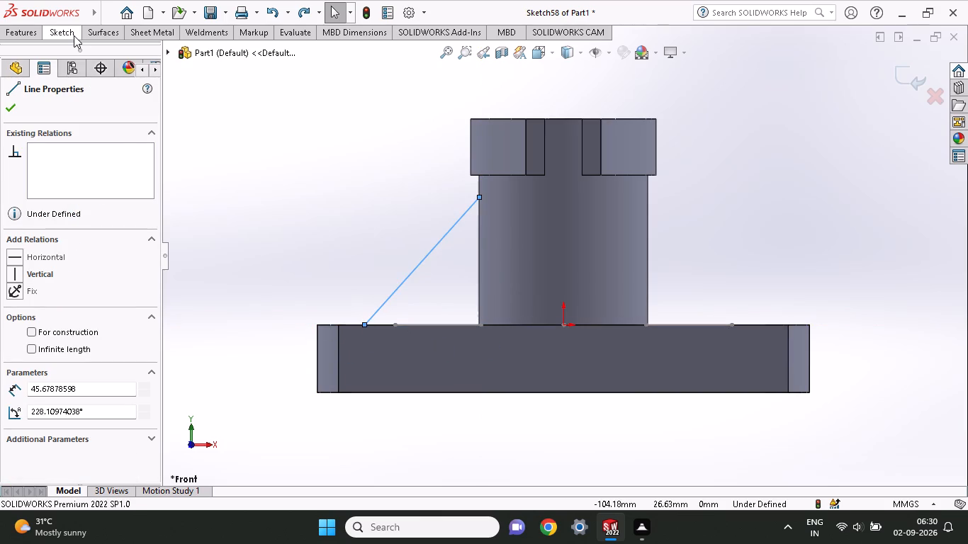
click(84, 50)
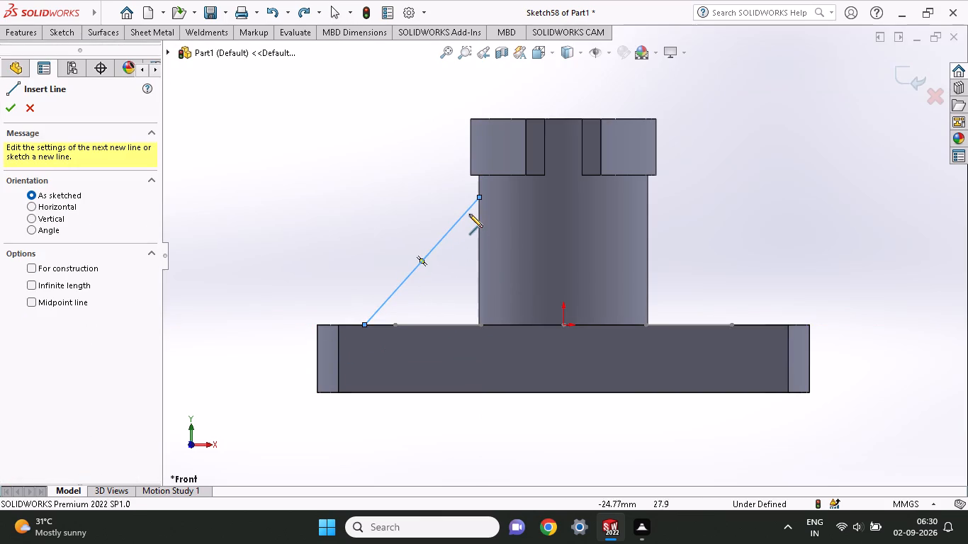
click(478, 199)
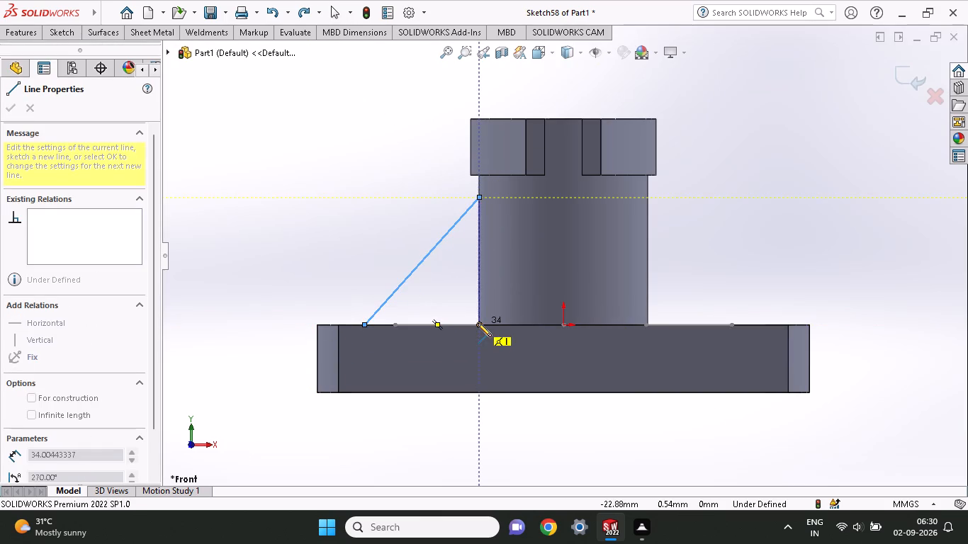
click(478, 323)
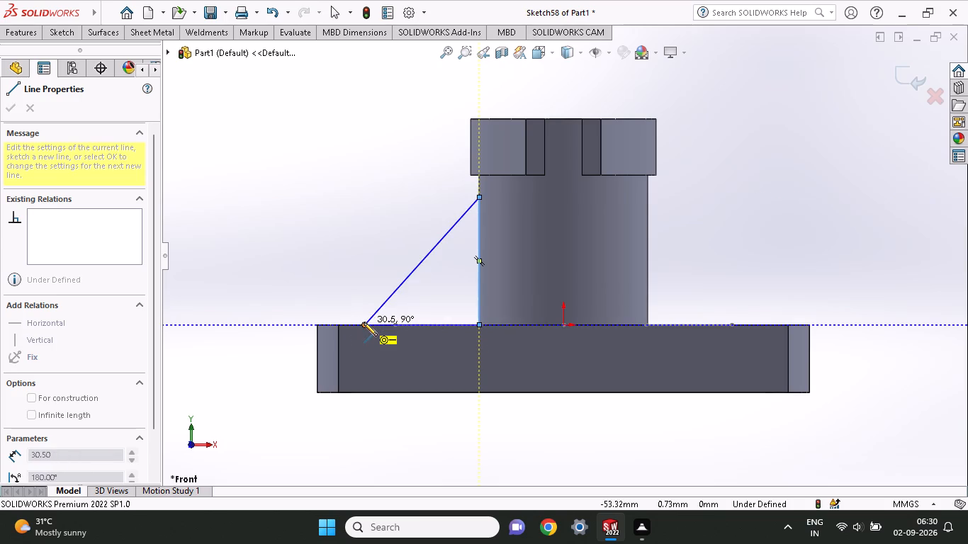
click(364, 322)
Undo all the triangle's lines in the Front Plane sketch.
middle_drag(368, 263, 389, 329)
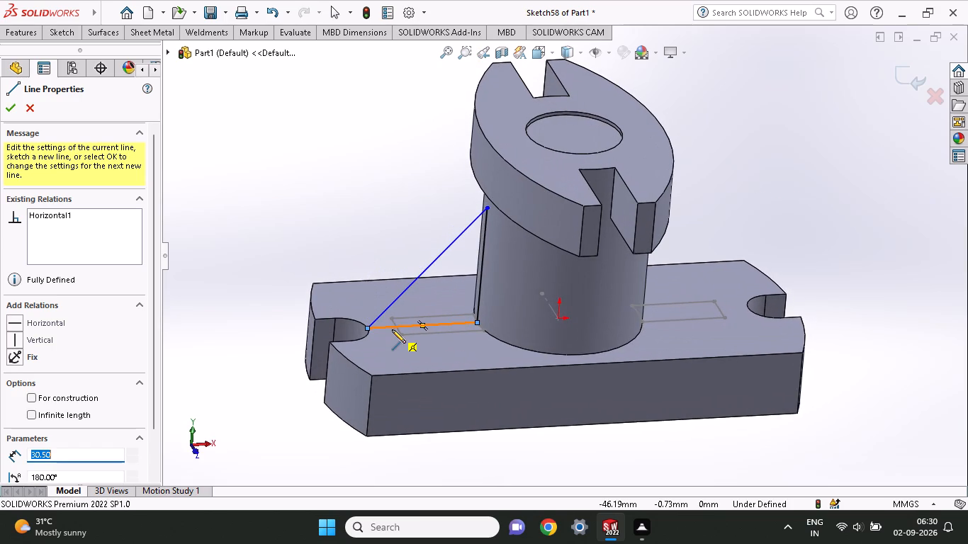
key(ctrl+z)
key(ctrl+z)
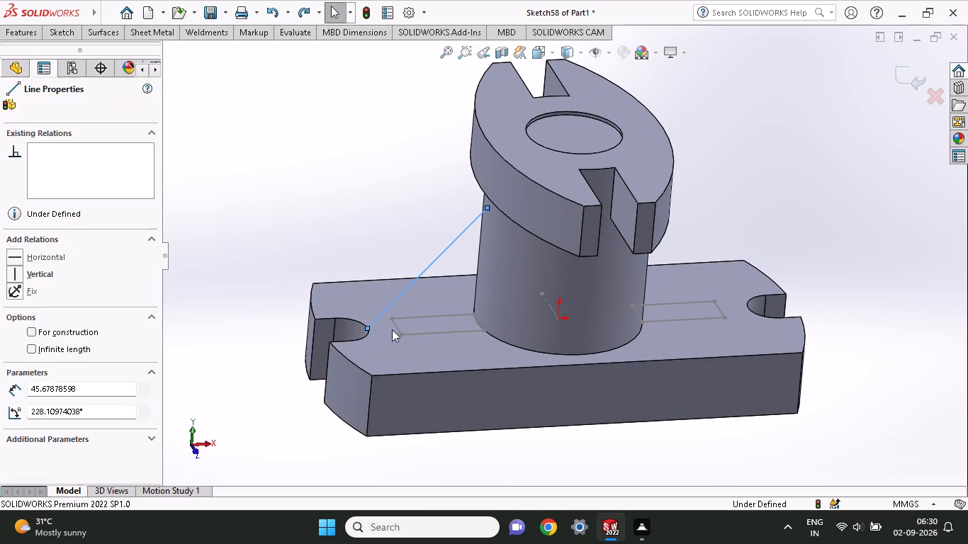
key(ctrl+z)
Sketch a right triangle about 33 mm high between the cylinder's side and the base's top, ending its slope short of the base's slot.
middle_drag(472, 314, 462, 244)
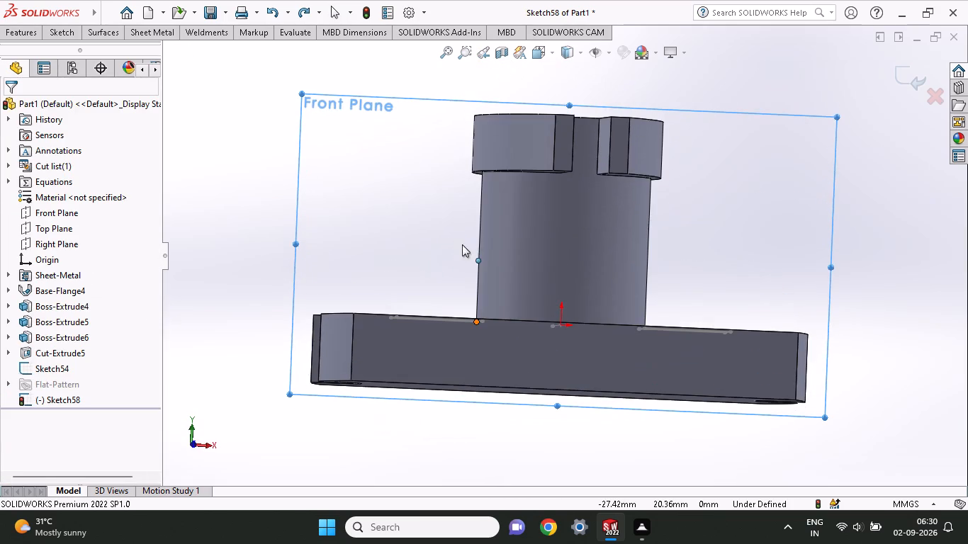
click(55, 28)
click(89, 48)
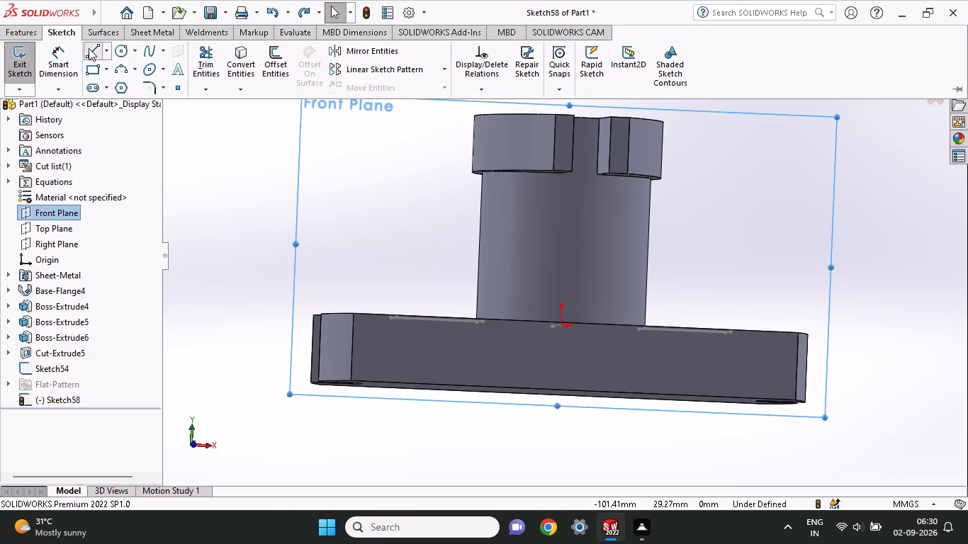
click(480, 198)
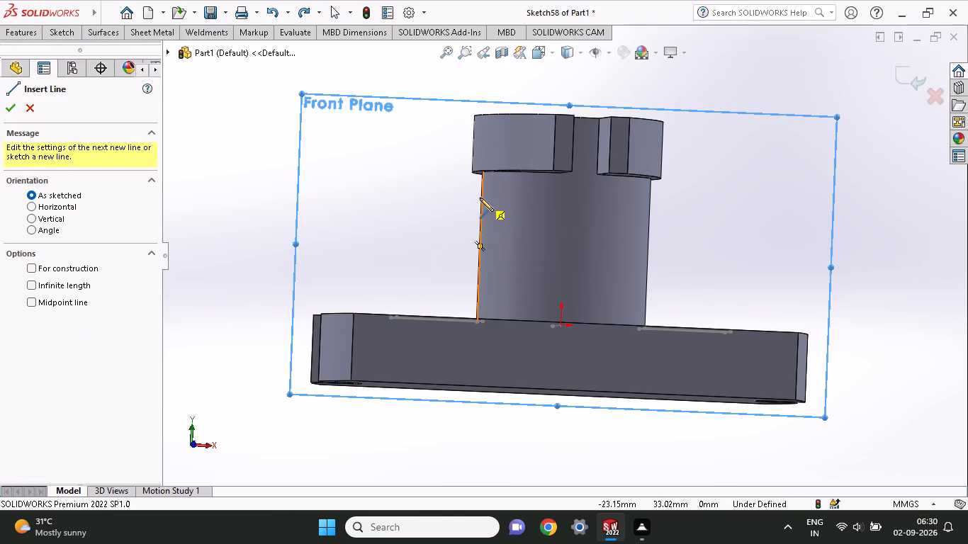
middle_drag(376, 295, 375, 317)
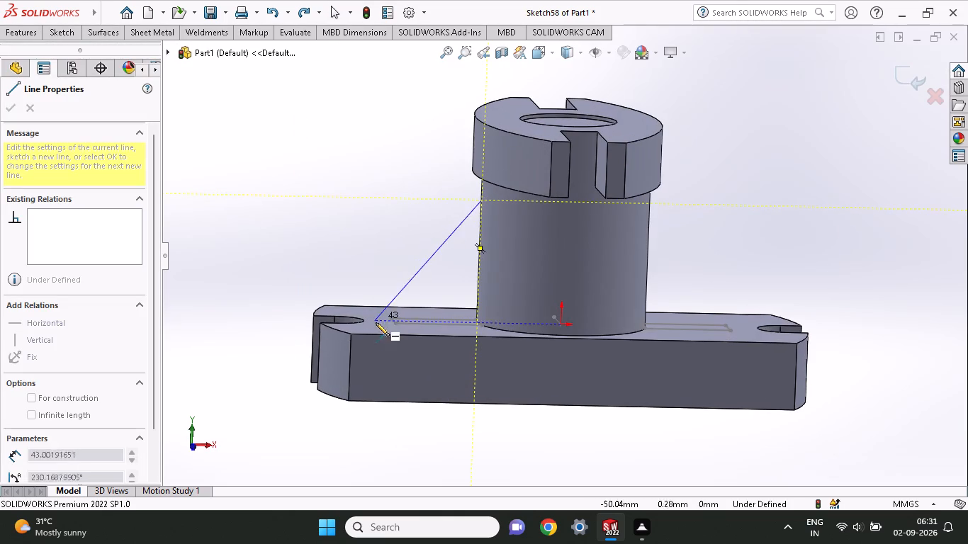
click(380, 320)
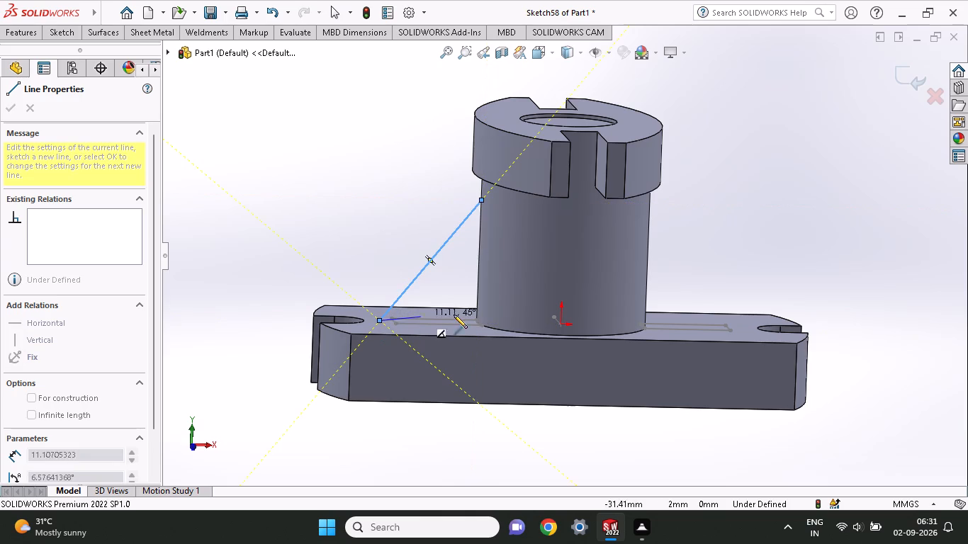
click(476, 321)
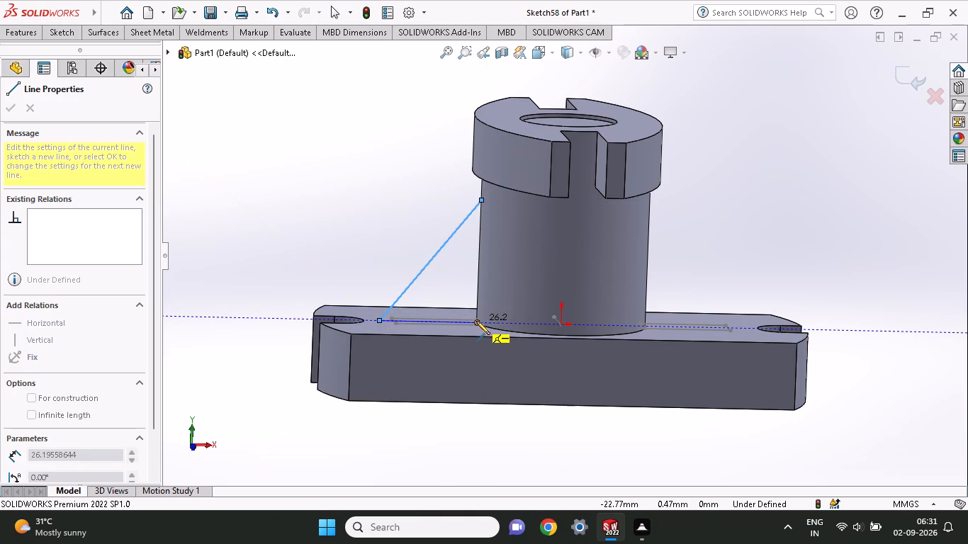
click(482, 199)
key(Escape)
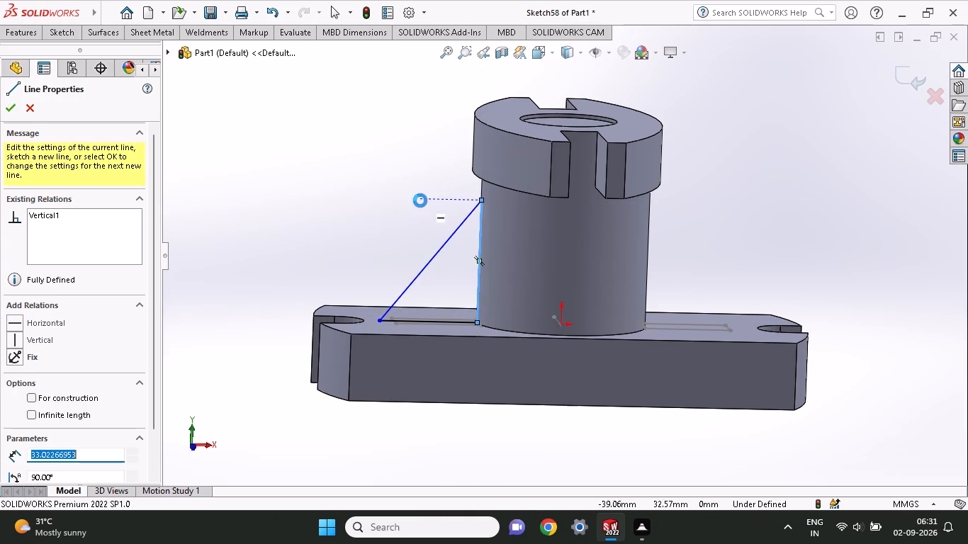
middle_click(420, 200)
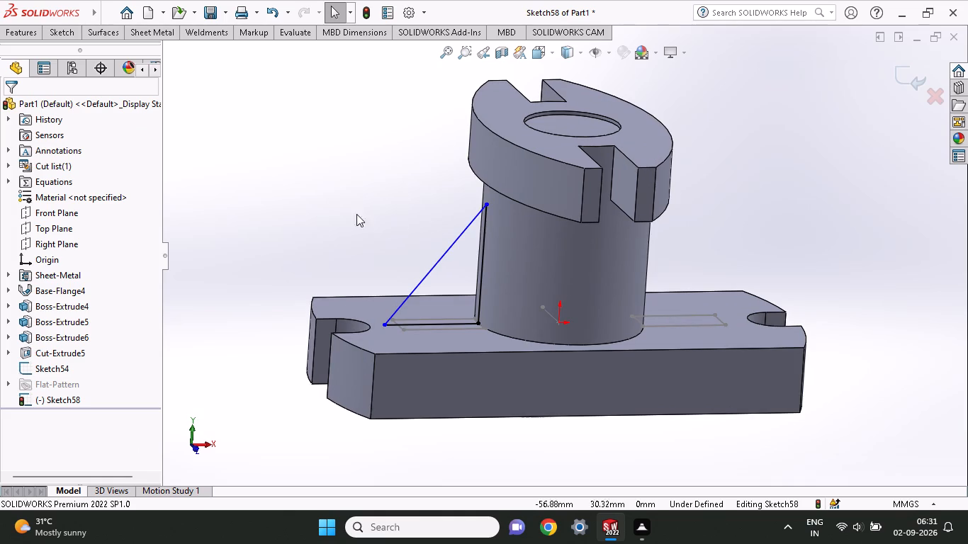
Try to extrude the triangle as a merged boss with a Mid Plane depth of 10 mm.
click(35, 35)
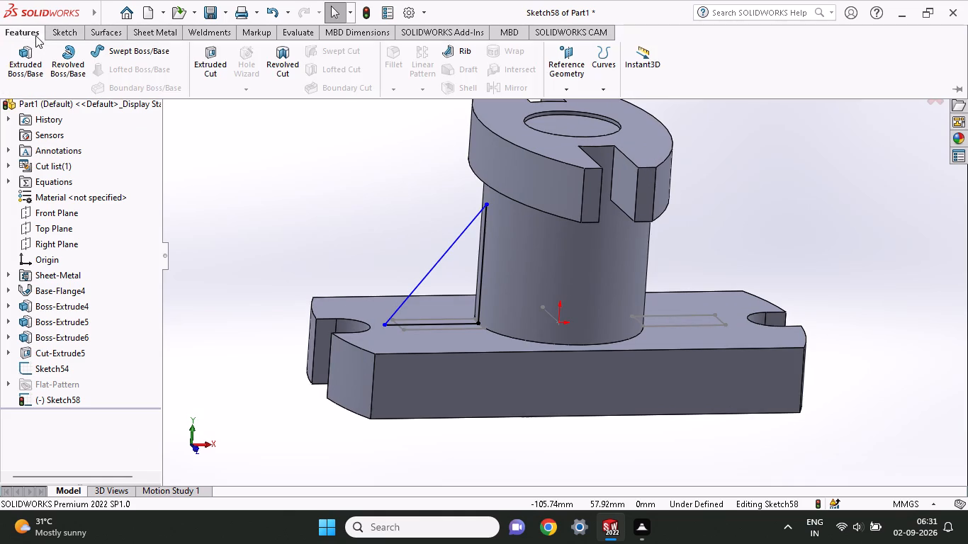
click(41, 75)
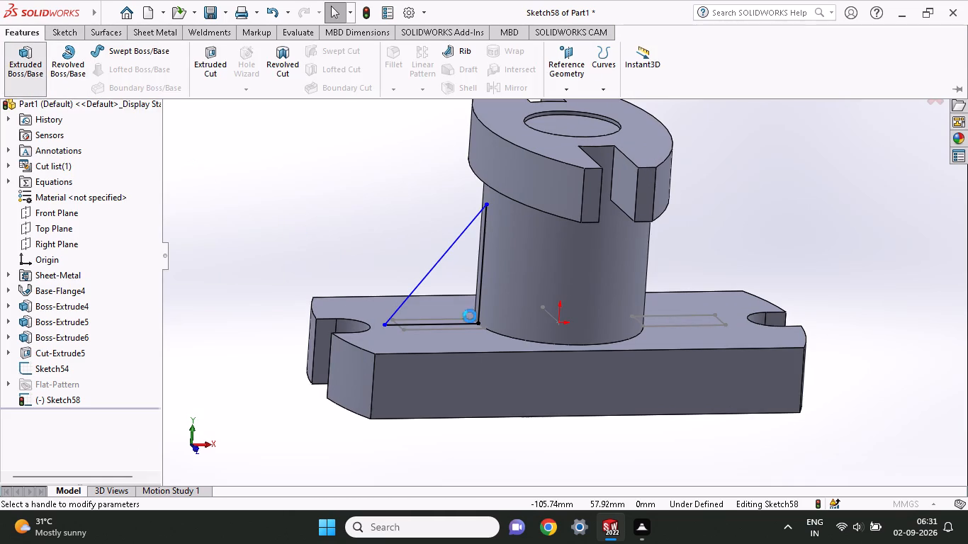
middle_drag(371, 254, 392, 306)
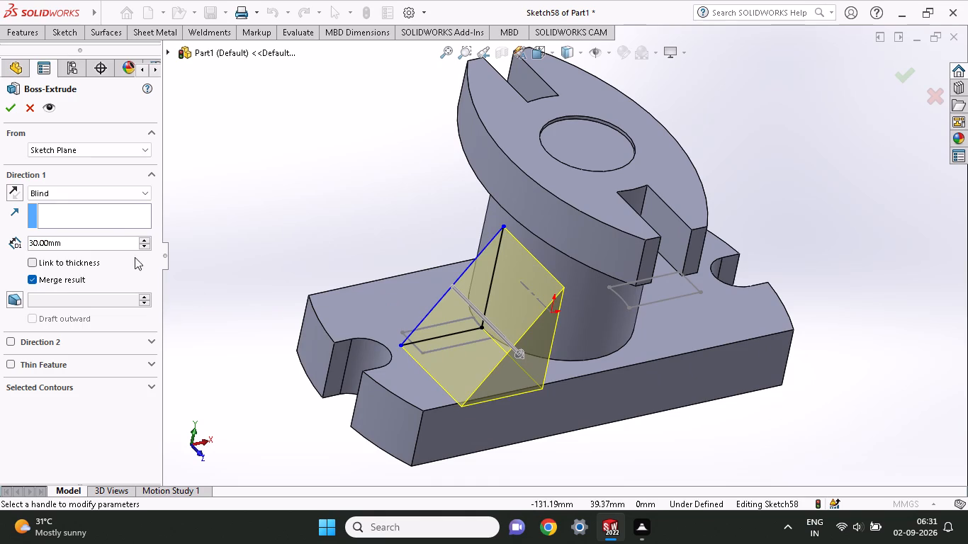
click(94, 193)
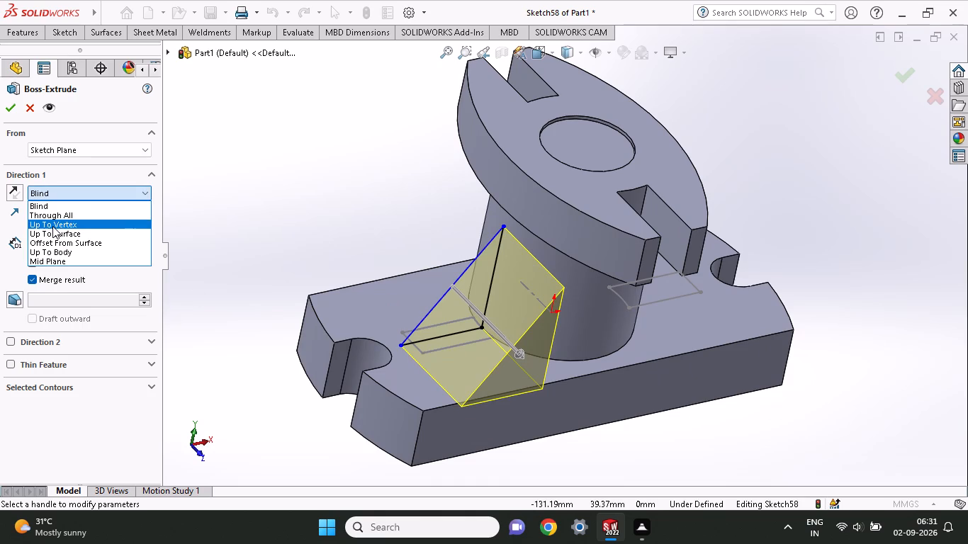
click(53, 257)
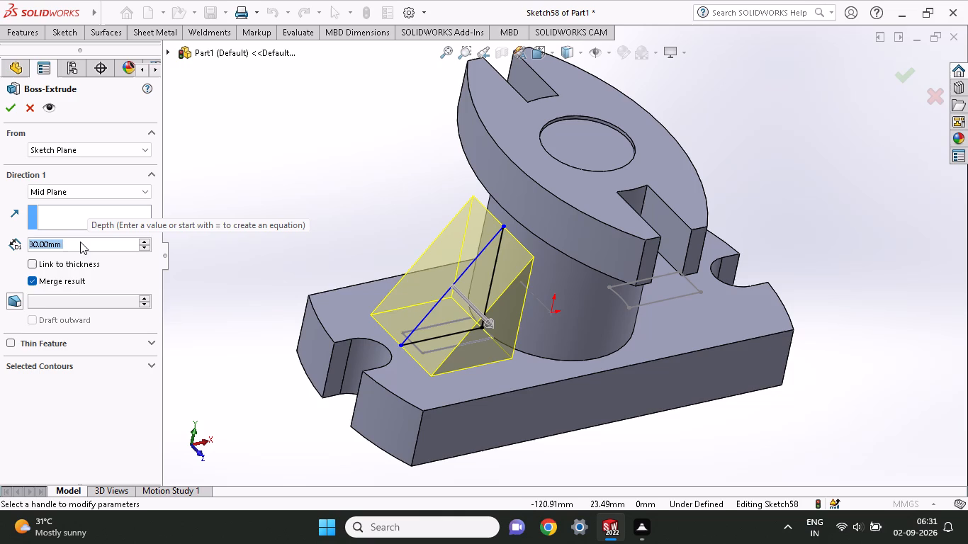
key(1)
key(0)
key(Return)
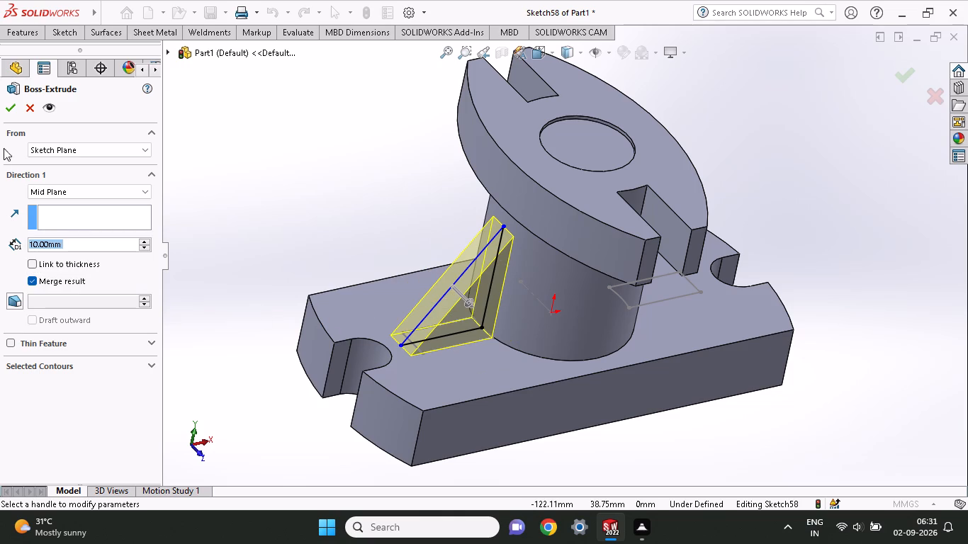
click(7, 113)
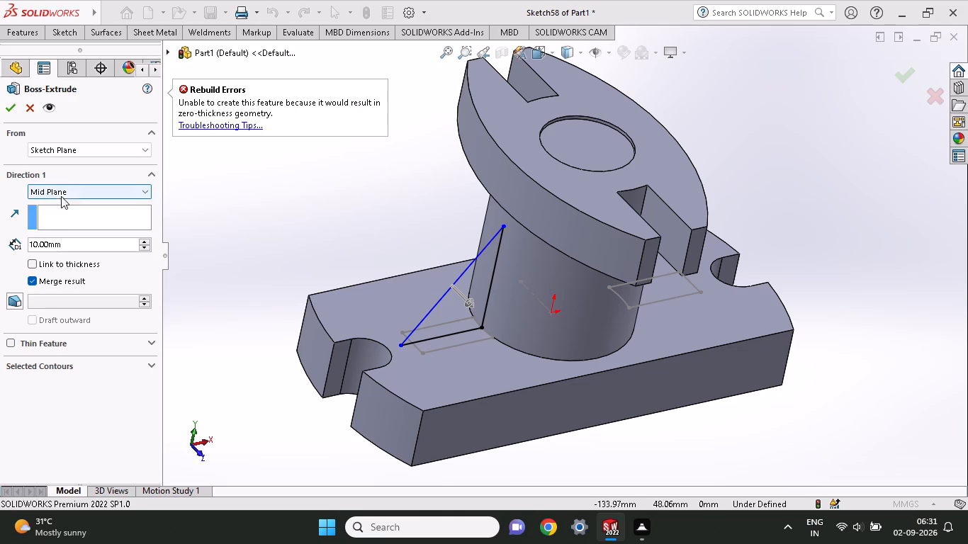
Make the triangle's extrusion a one-direction thin feature with a 0.1 mm wall thickness and create it.
click(10, 342)
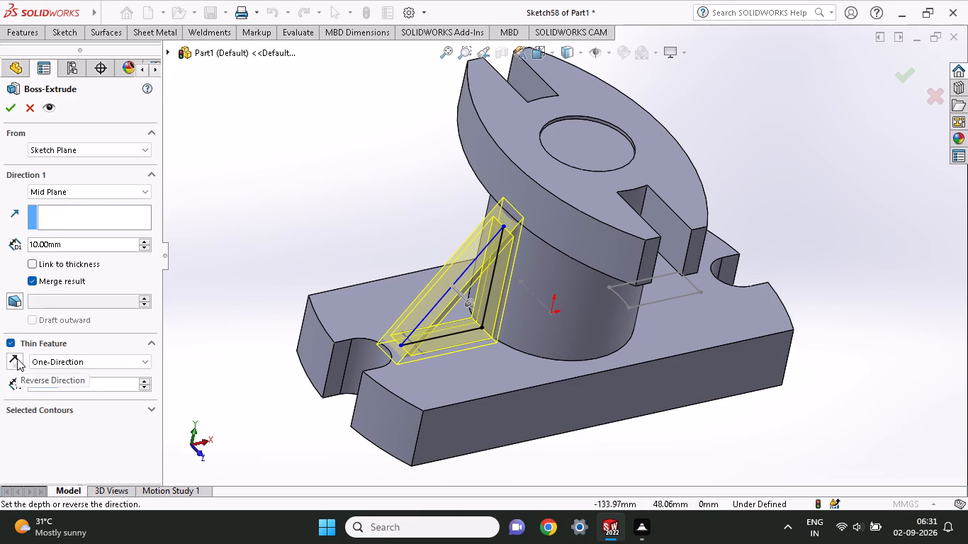
drag(79, 375, 0, 408)
text(0.)
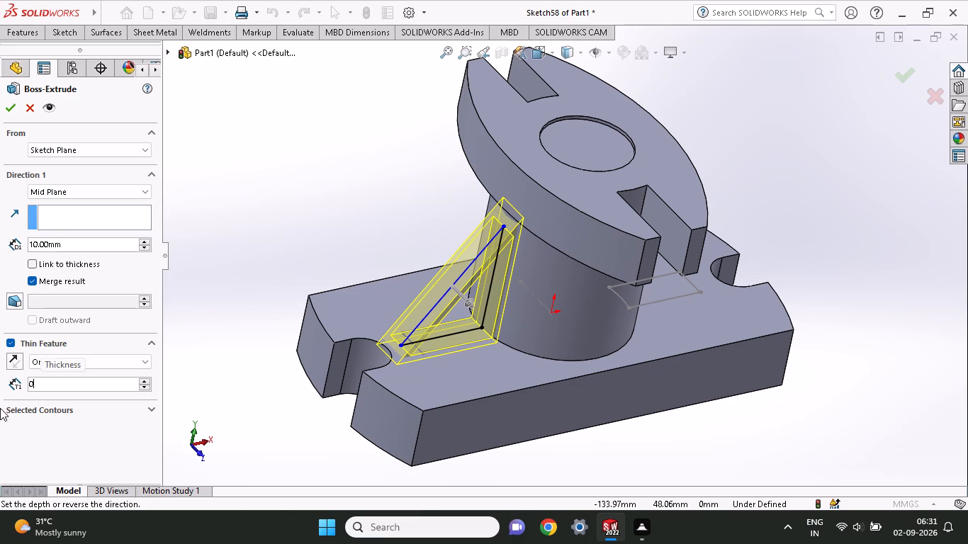
key(1)
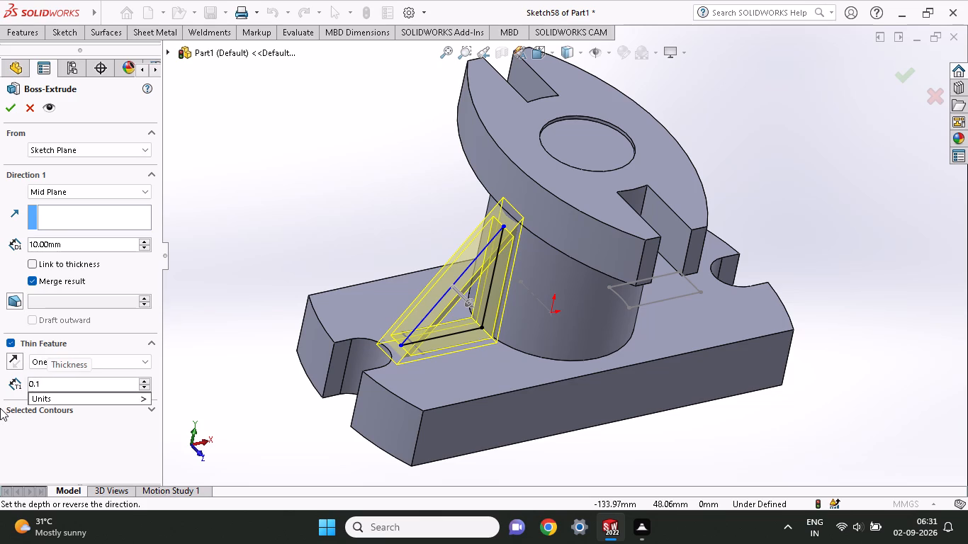
key(Return)
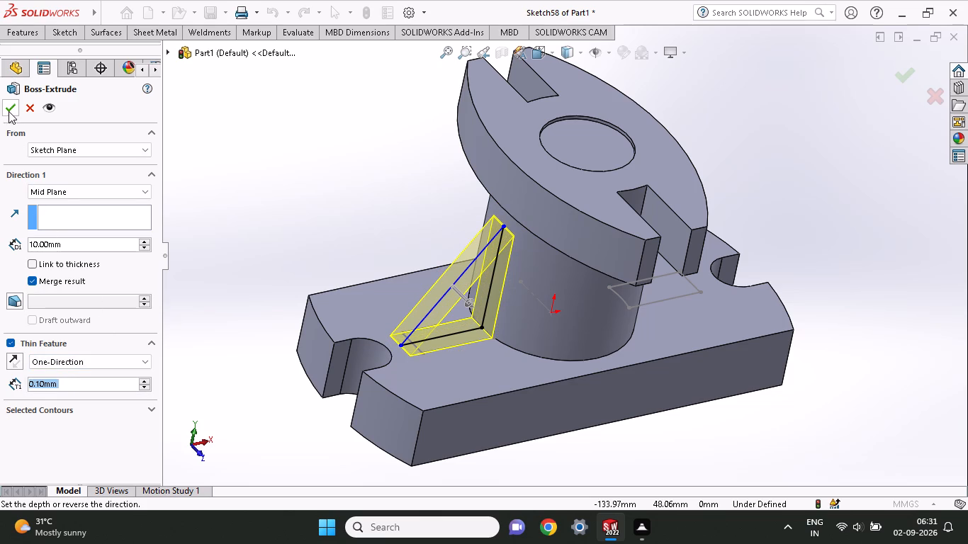
click(8, 111)
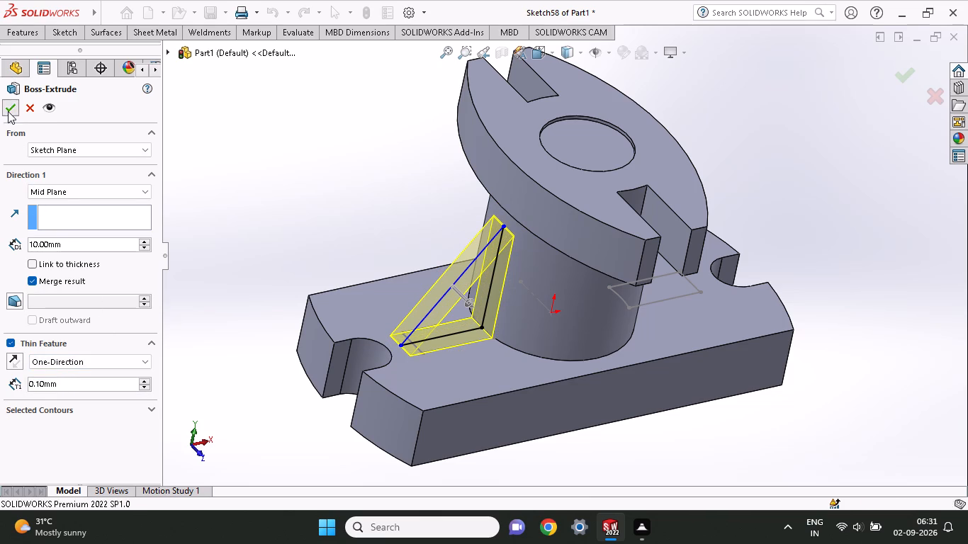
middle_drag(621, 368, 558, 309)
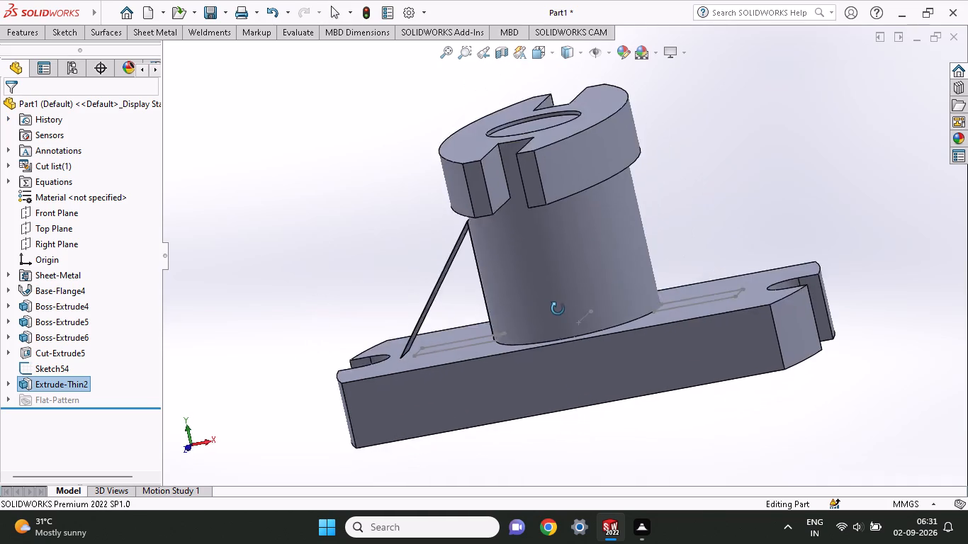
middle_drag(558, 309, 571, 393)
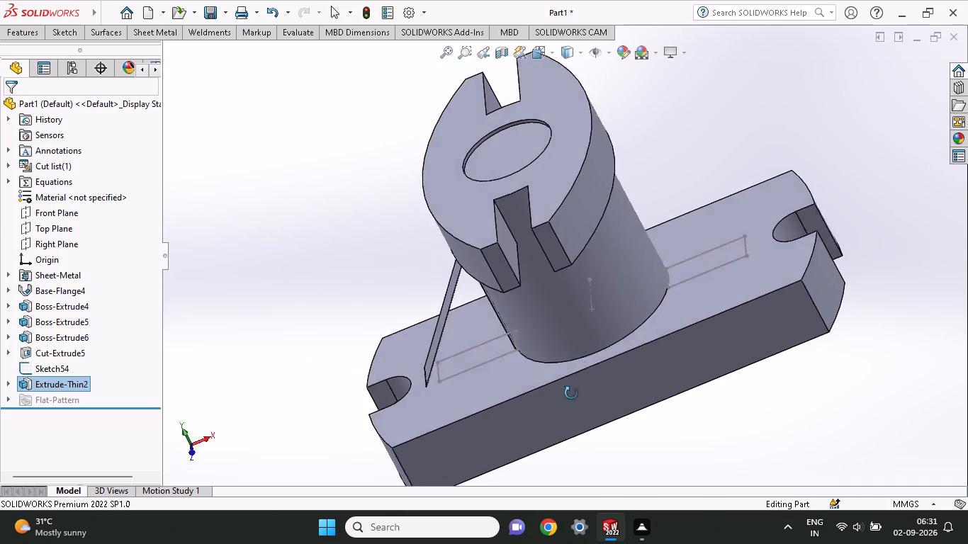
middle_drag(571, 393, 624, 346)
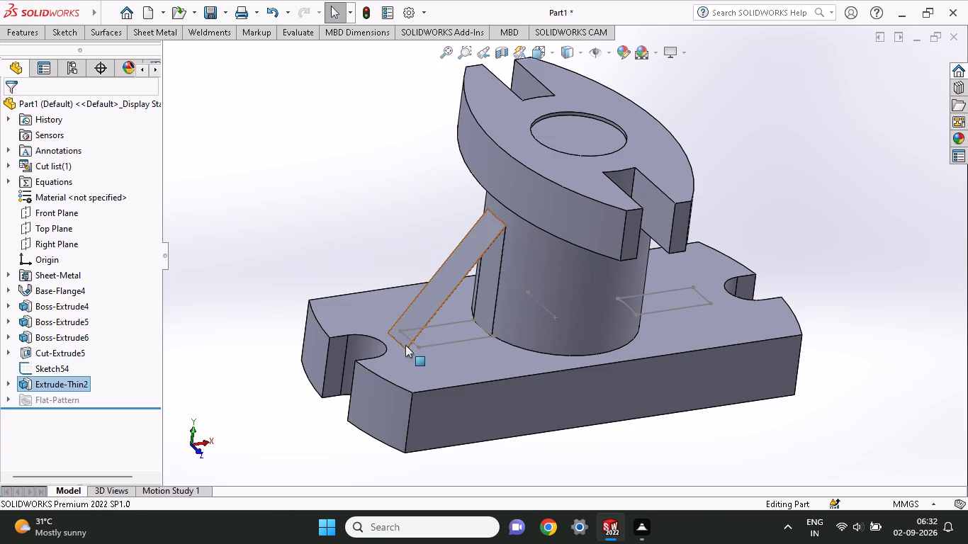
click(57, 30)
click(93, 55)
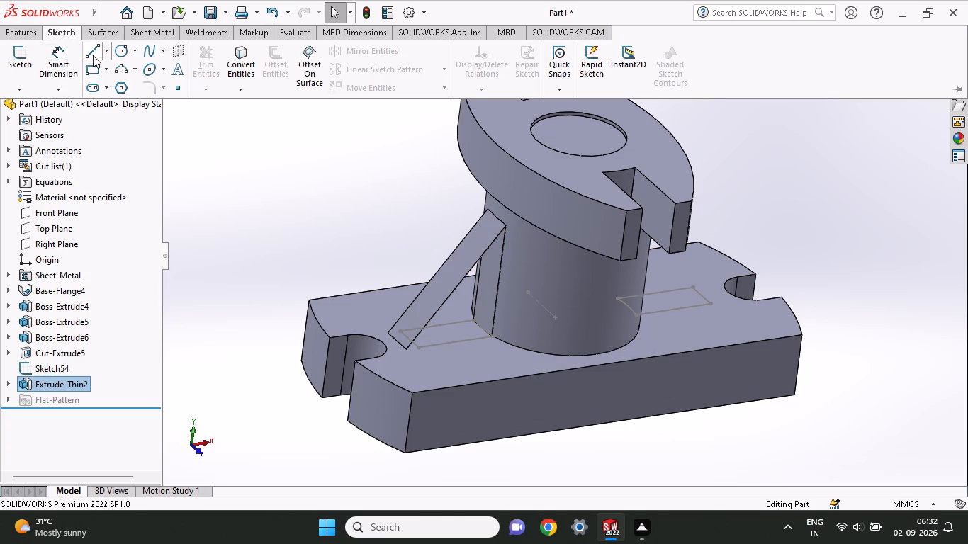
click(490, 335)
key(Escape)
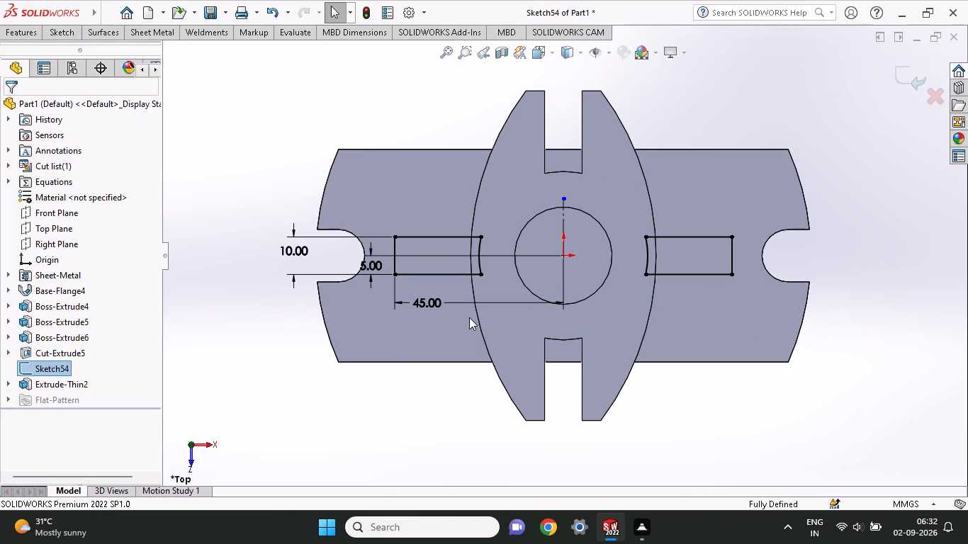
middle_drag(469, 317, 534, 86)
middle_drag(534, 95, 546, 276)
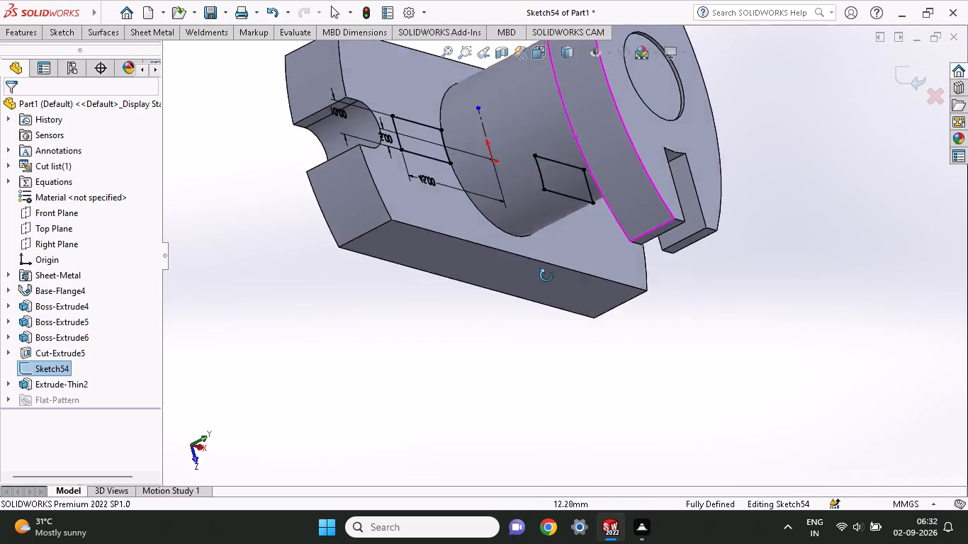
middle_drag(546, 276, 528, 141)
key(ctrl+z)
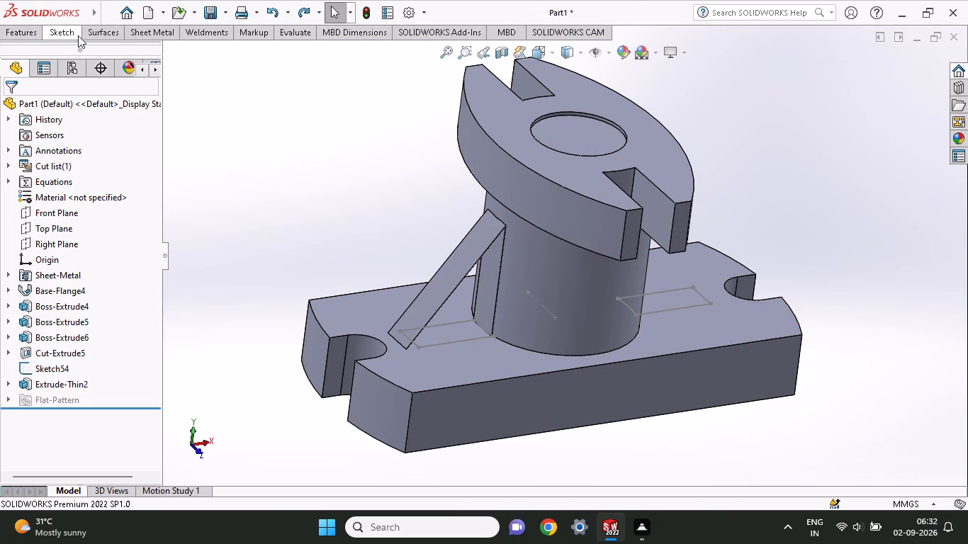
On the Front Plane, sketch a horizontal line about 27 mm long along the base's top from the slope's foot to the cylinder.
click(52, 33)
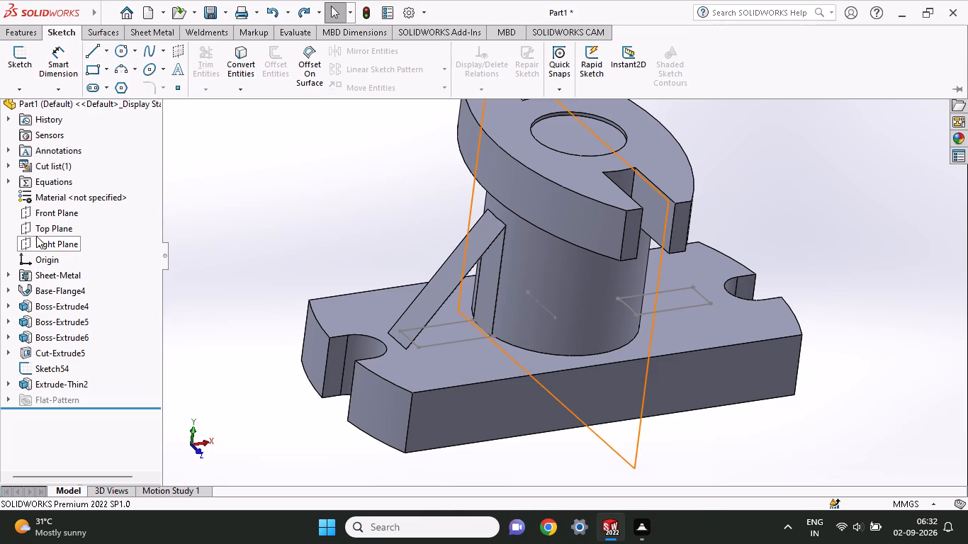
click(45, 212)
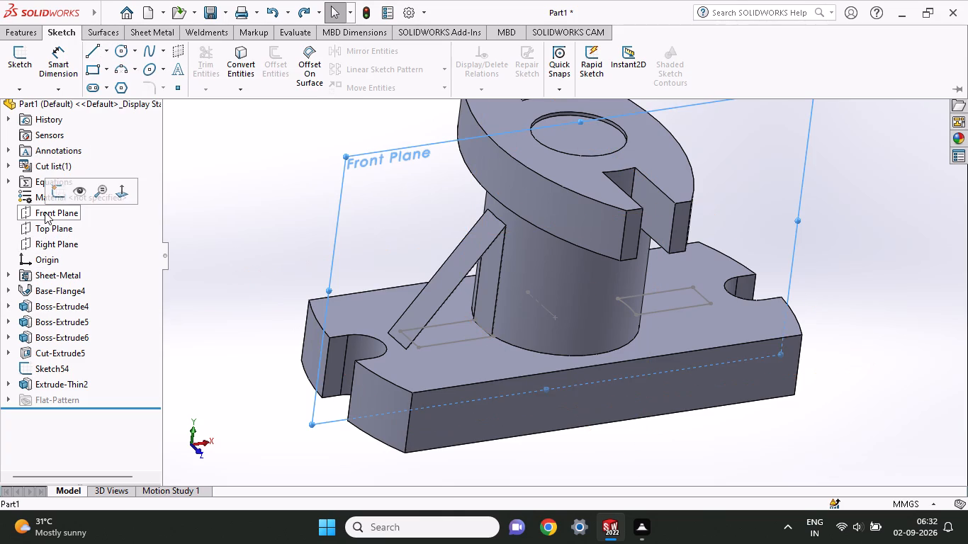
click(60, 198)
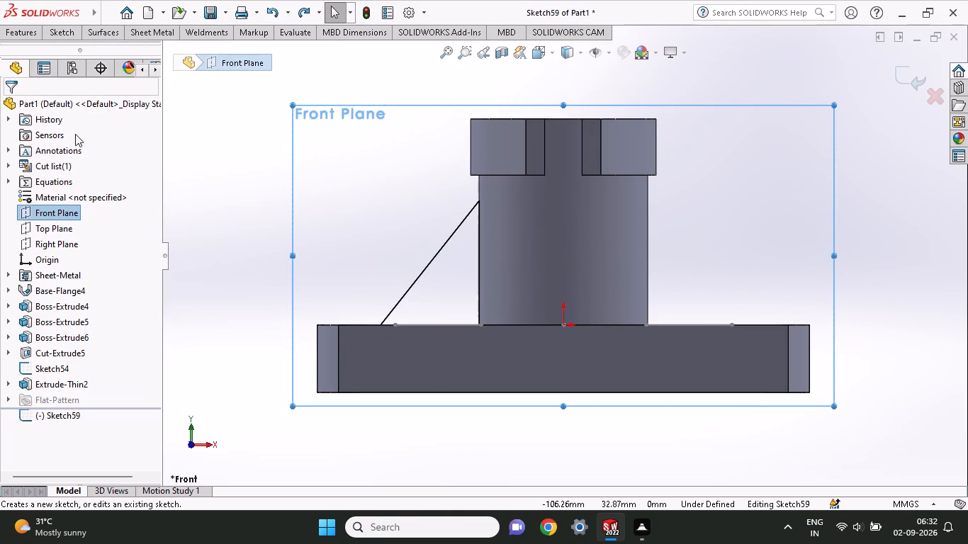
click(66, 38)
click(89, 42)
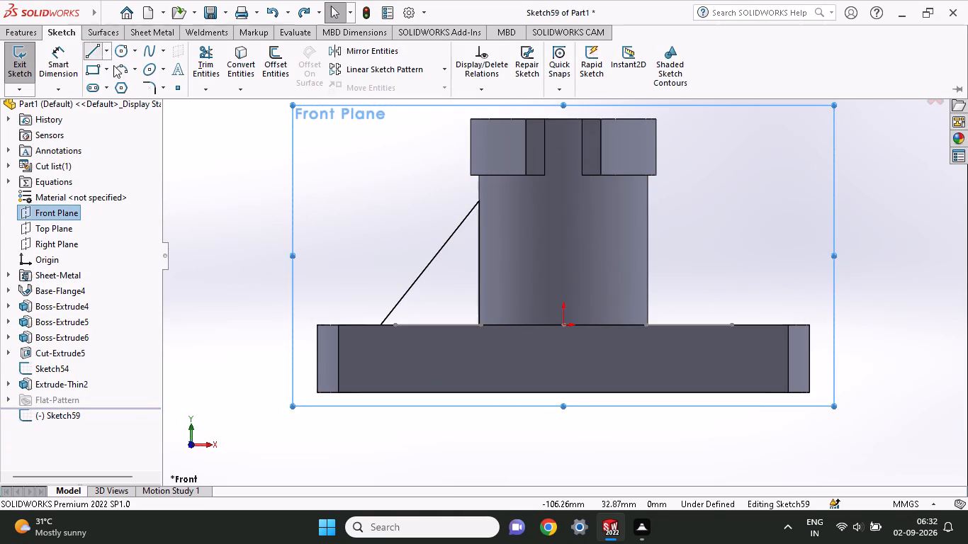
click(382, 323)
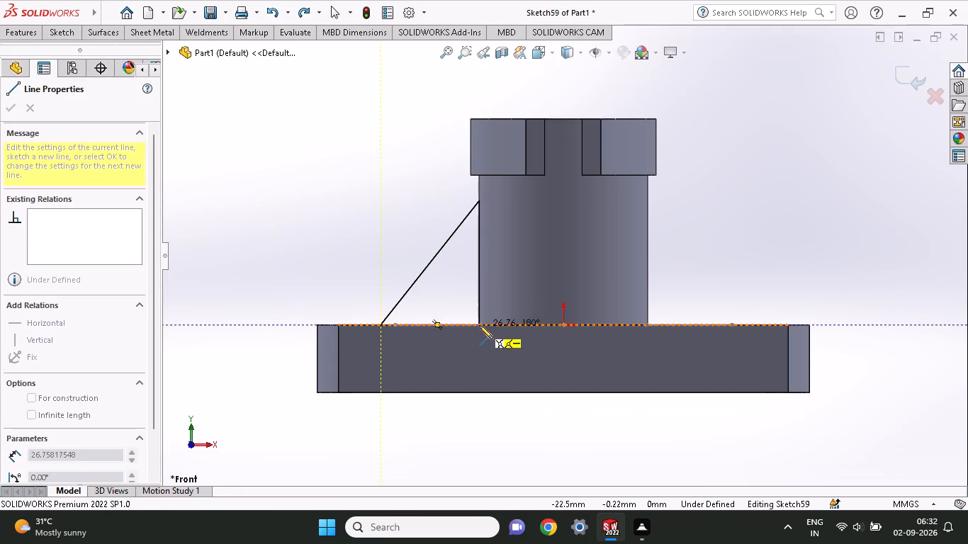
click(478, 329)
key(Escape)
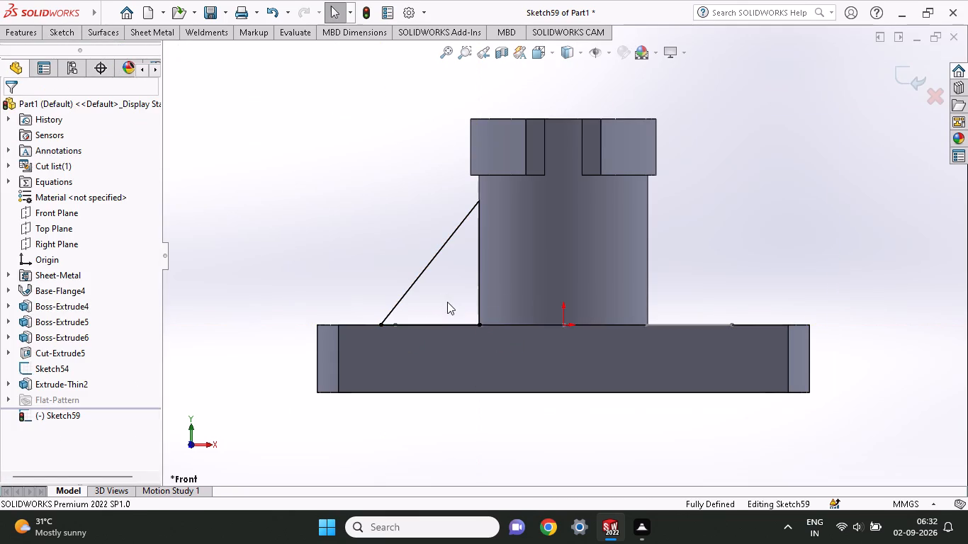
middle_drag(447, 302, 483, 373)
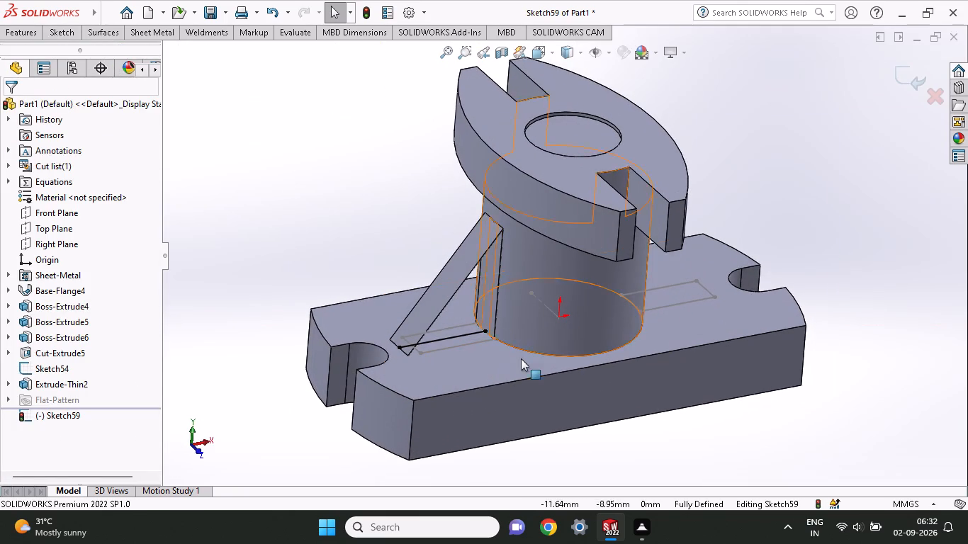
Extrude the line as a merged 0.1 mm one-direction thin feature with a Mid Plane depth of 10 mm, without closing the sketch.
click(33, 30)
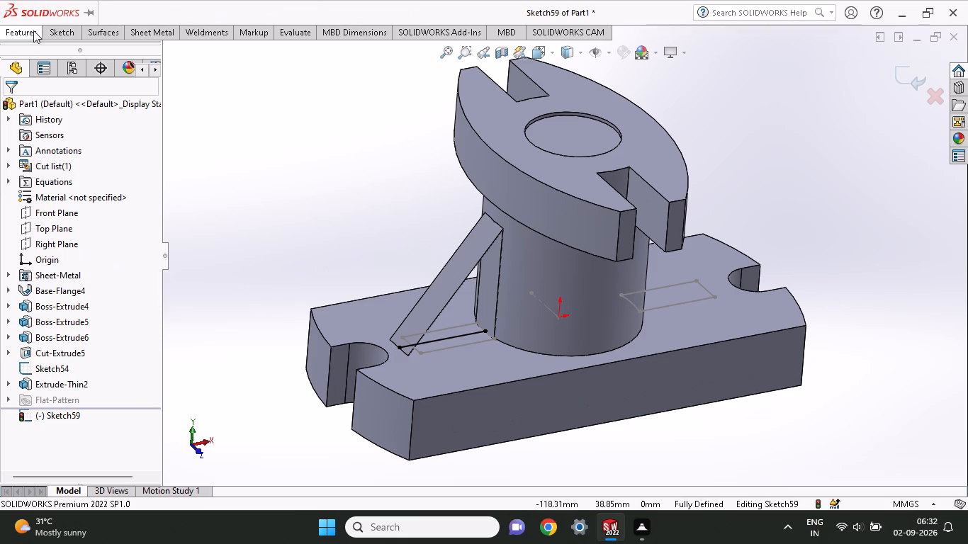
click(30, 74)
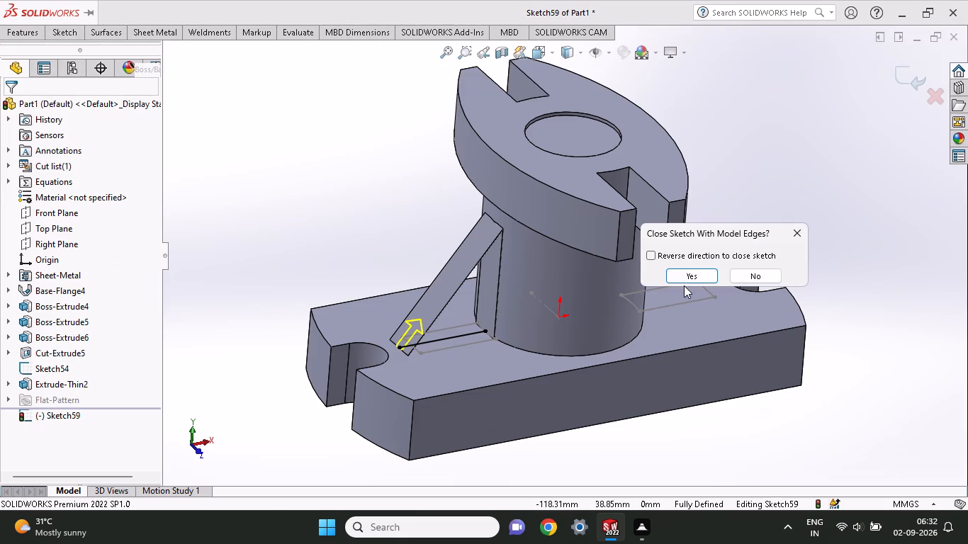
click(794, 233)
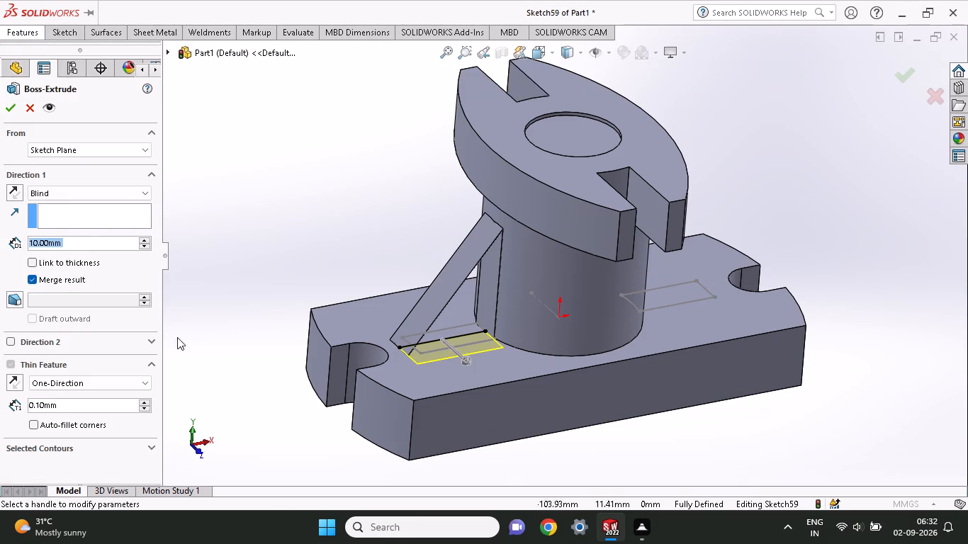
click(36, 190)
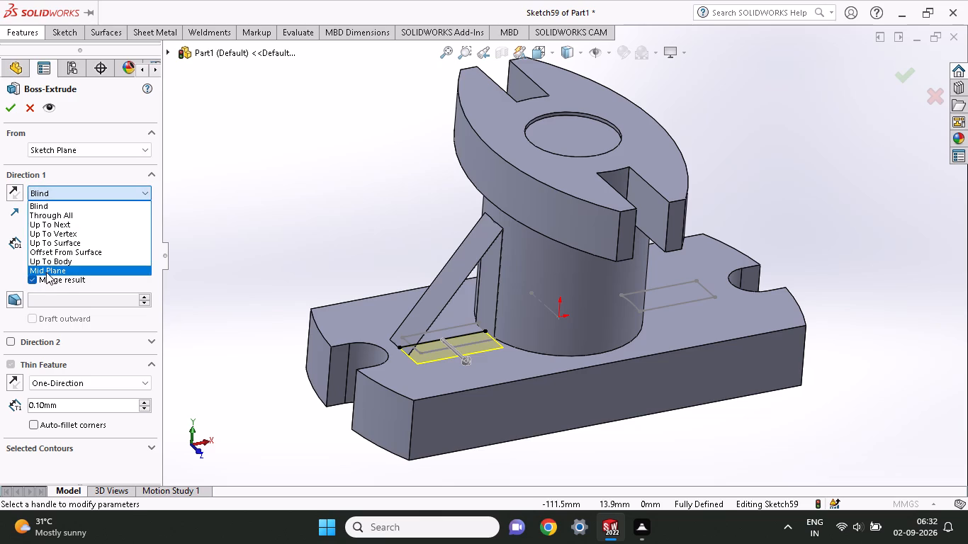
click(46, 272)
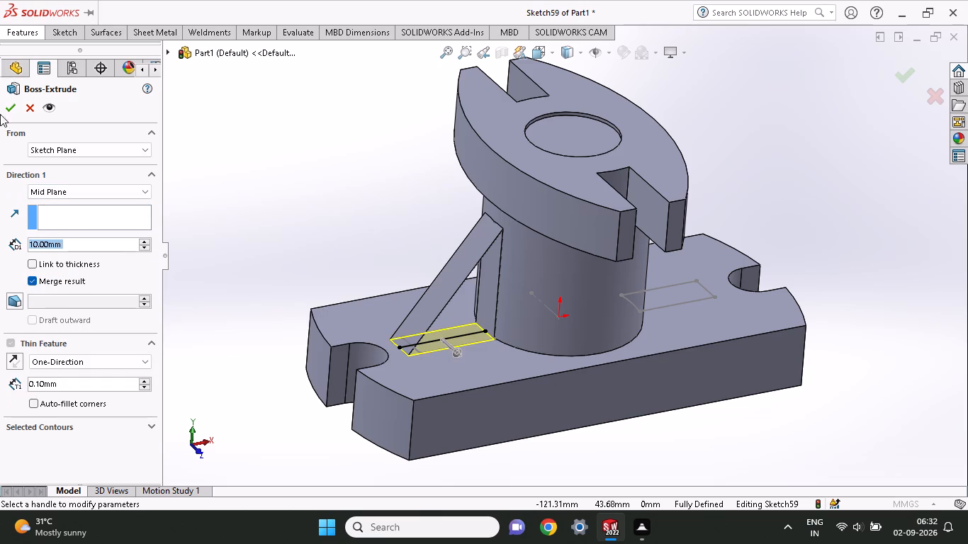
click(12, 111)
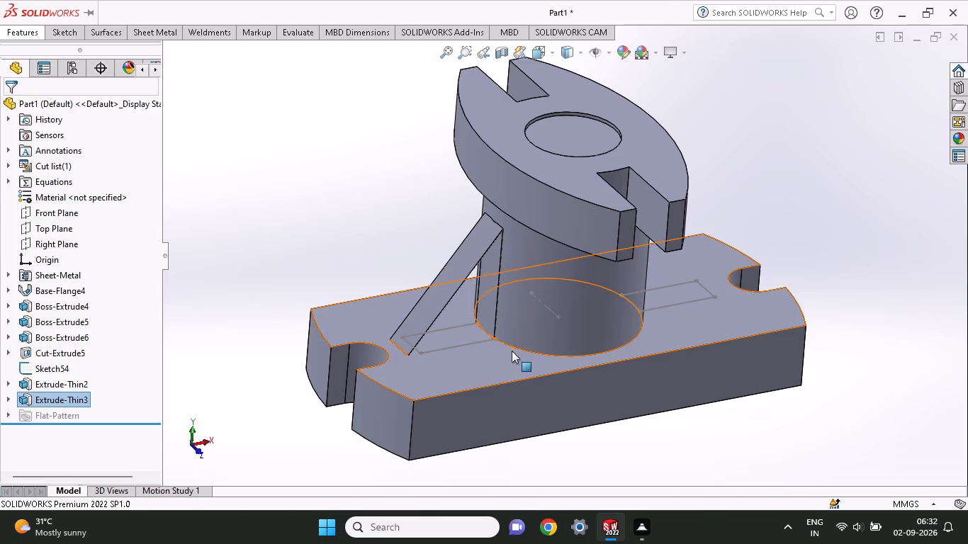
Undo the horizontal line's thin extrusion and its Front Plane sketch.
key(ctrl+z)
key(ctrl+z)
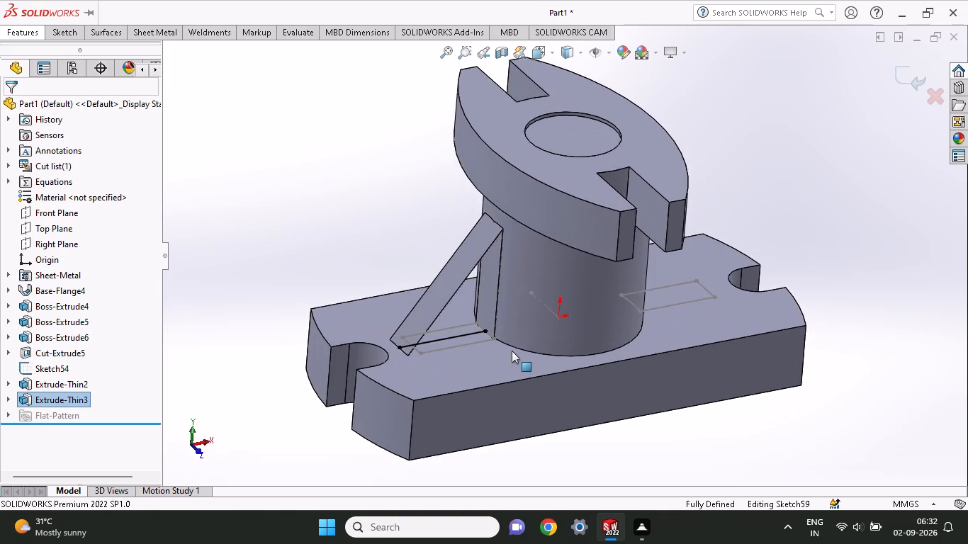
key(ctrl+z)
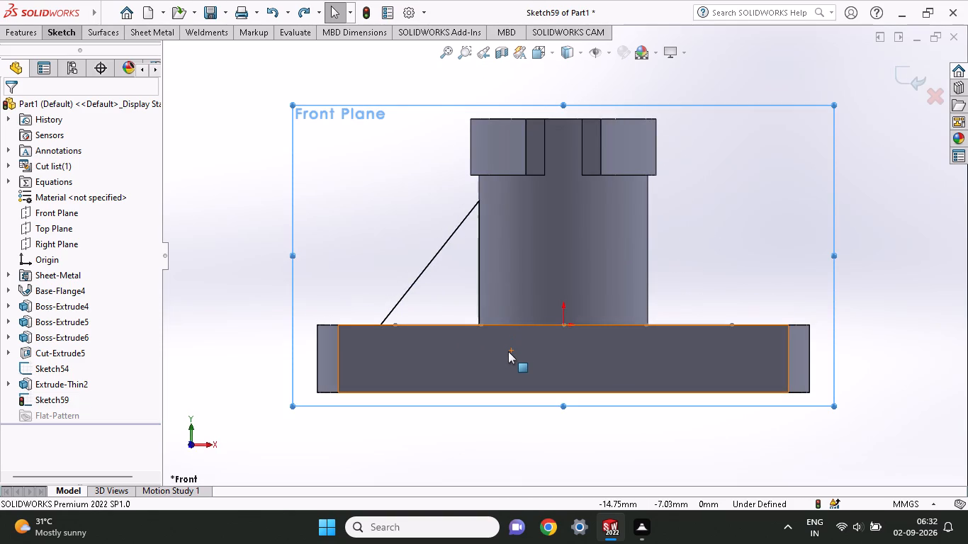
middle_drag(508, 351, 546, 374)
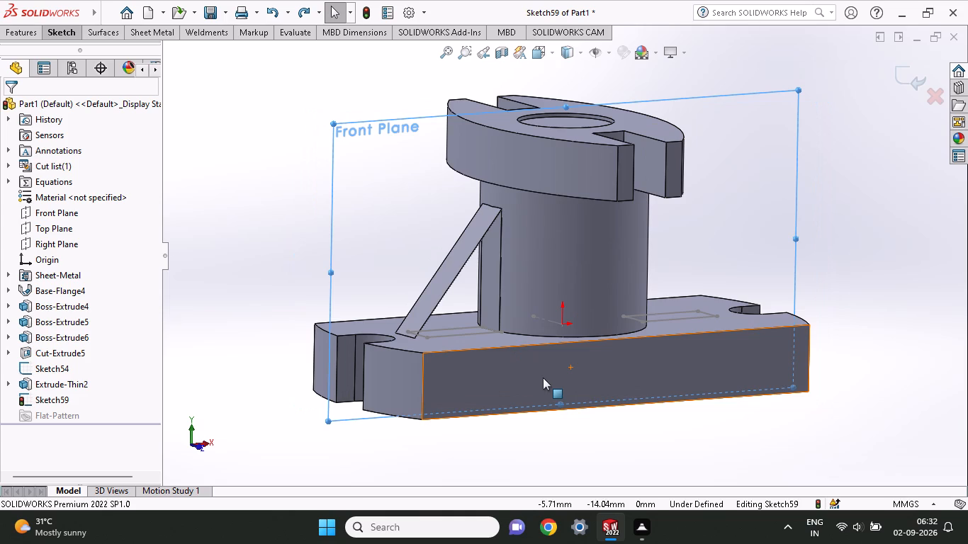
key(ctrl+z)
Undo the triangle's thin extrusion and all the triangle's lines in its Front Plane sketch.
key(ctrl+z)
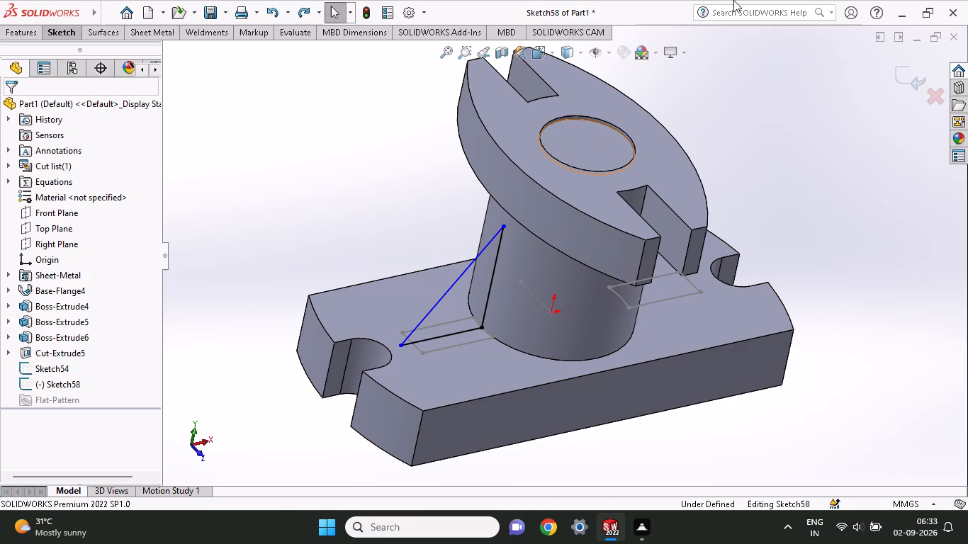
key(ctrl+z)
key(ctrl+z)
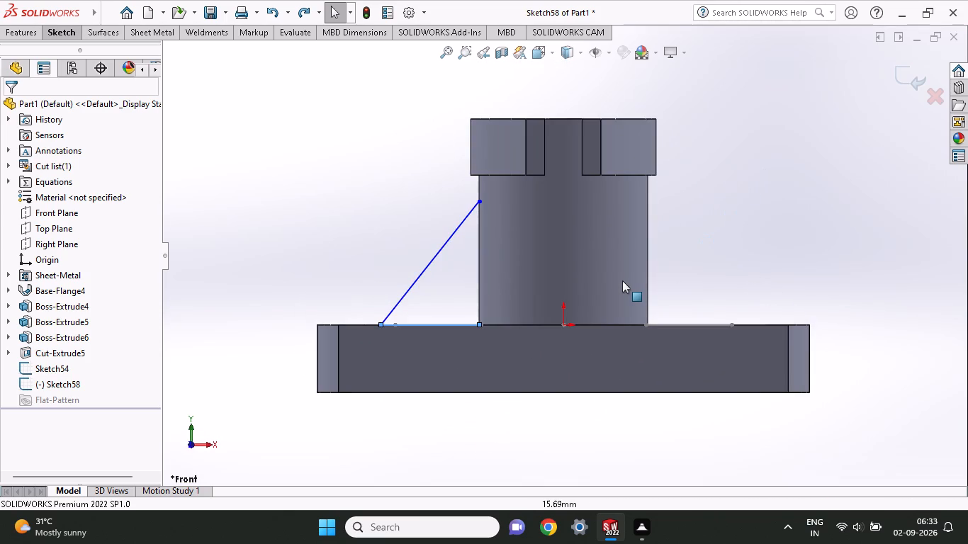
key(ctrl+z)
key(ctrl+z)
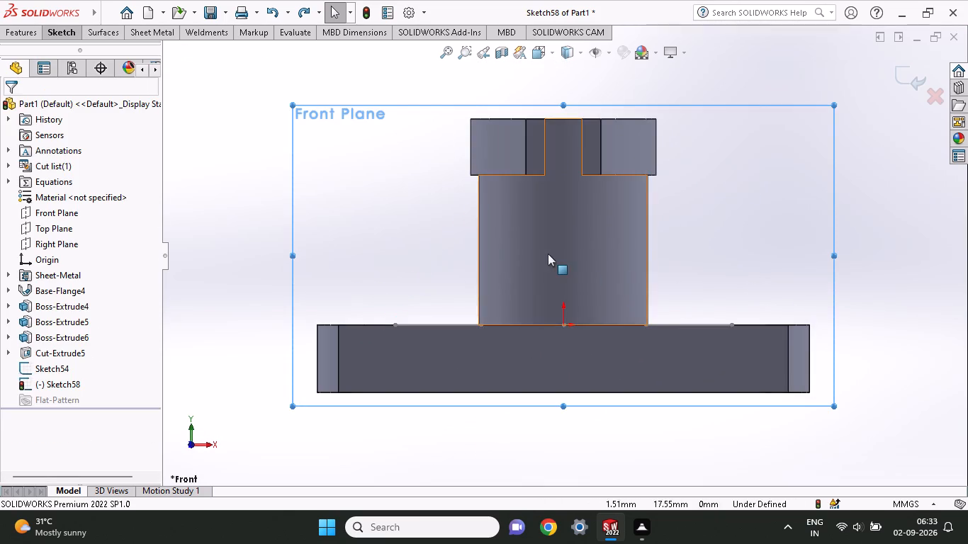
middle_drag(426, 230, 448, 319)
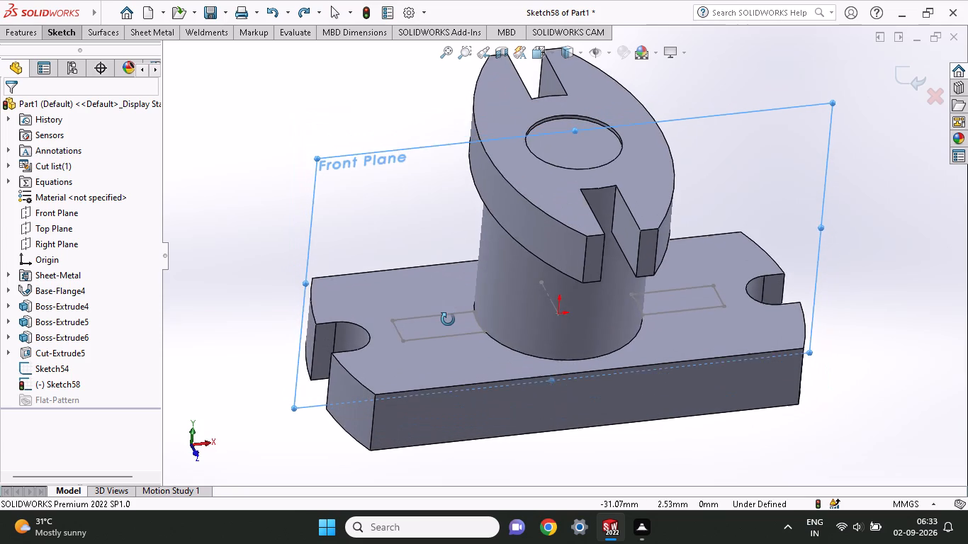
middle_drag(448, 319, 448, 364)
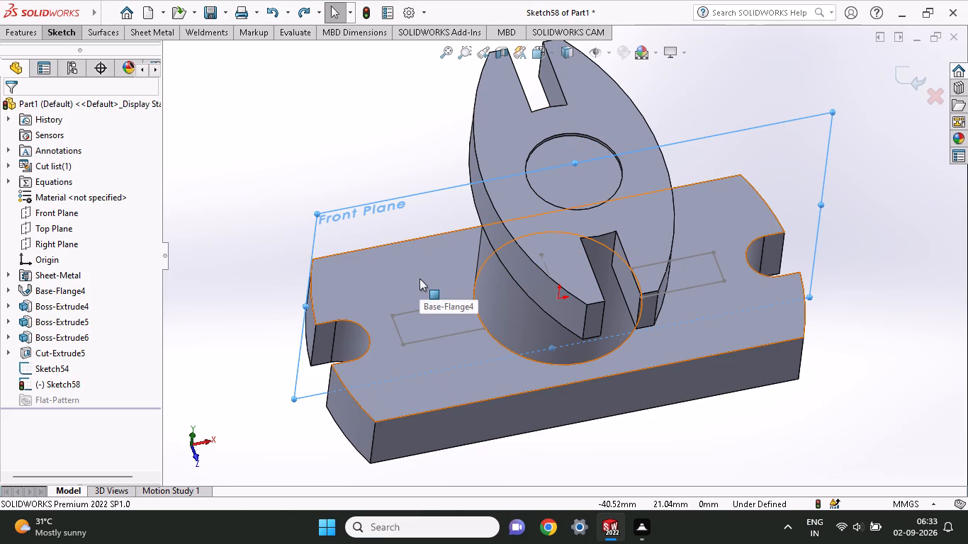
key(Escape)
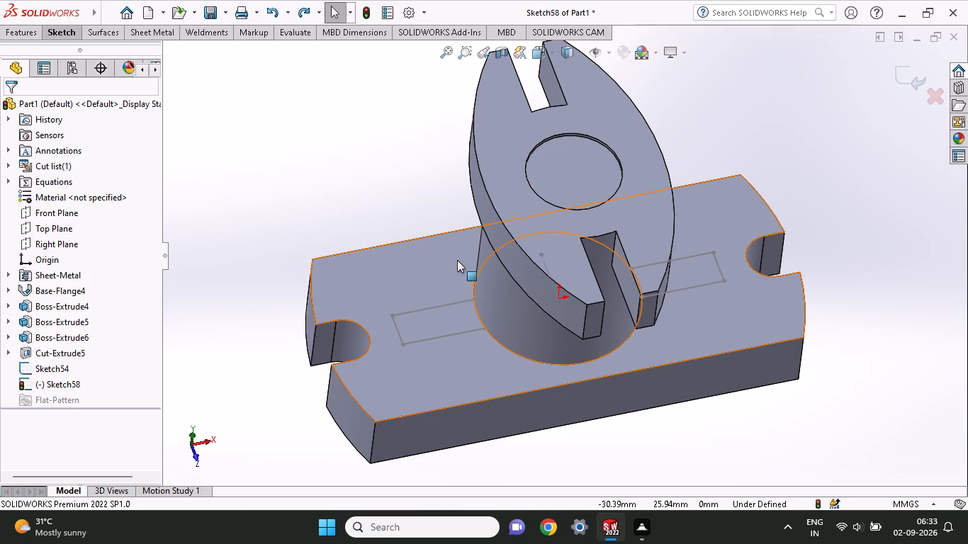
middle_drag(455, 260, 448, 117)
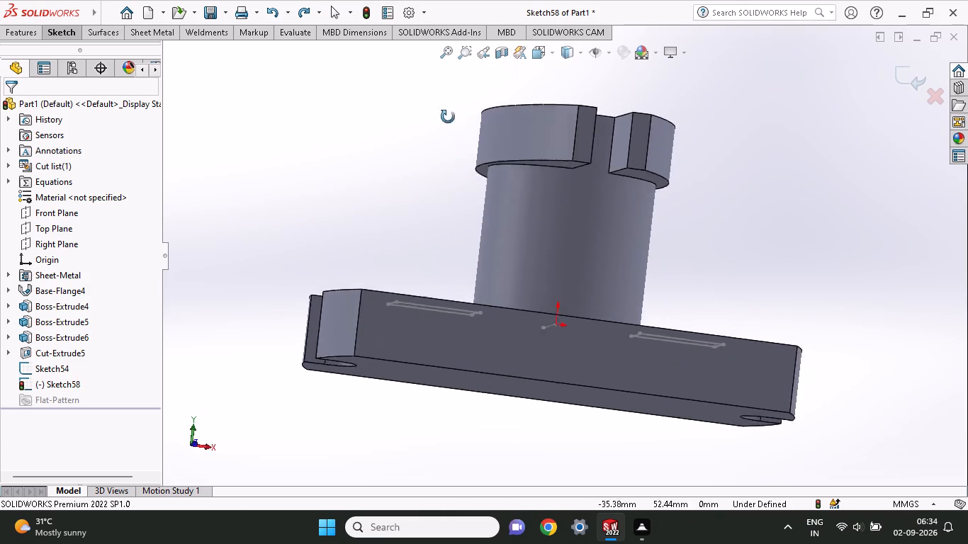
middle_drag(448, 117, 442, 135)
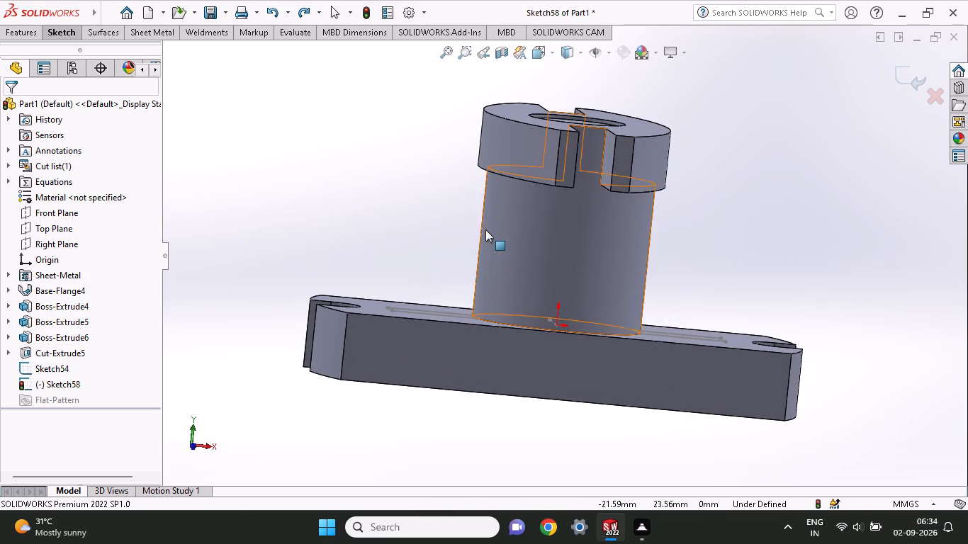
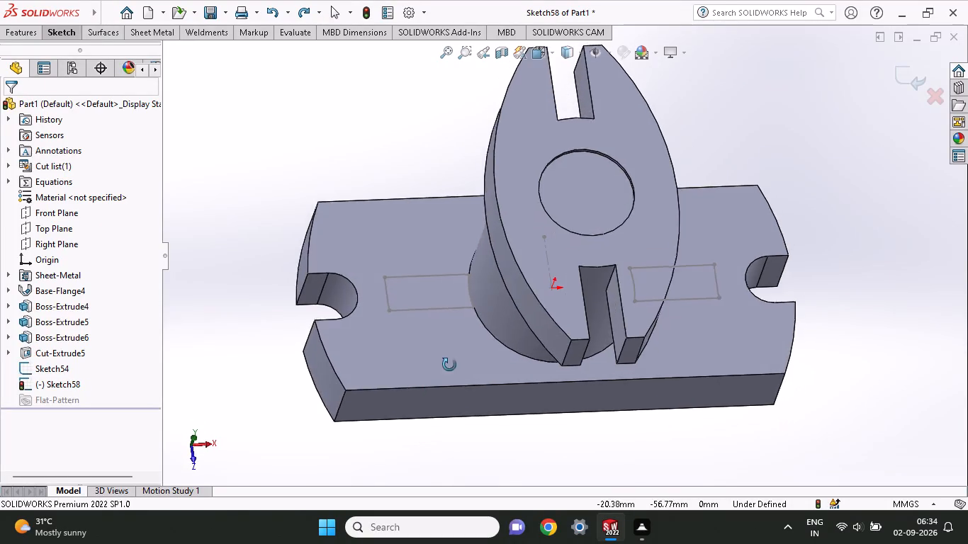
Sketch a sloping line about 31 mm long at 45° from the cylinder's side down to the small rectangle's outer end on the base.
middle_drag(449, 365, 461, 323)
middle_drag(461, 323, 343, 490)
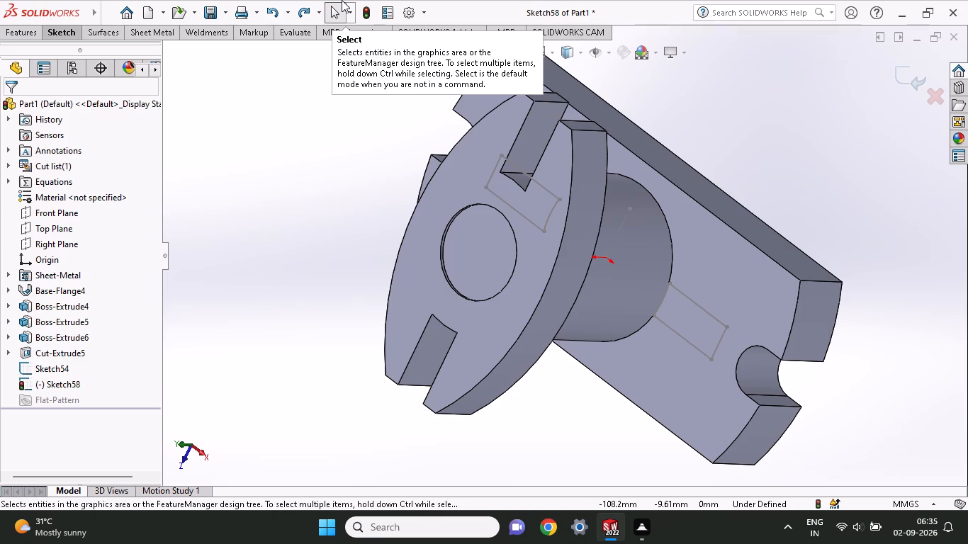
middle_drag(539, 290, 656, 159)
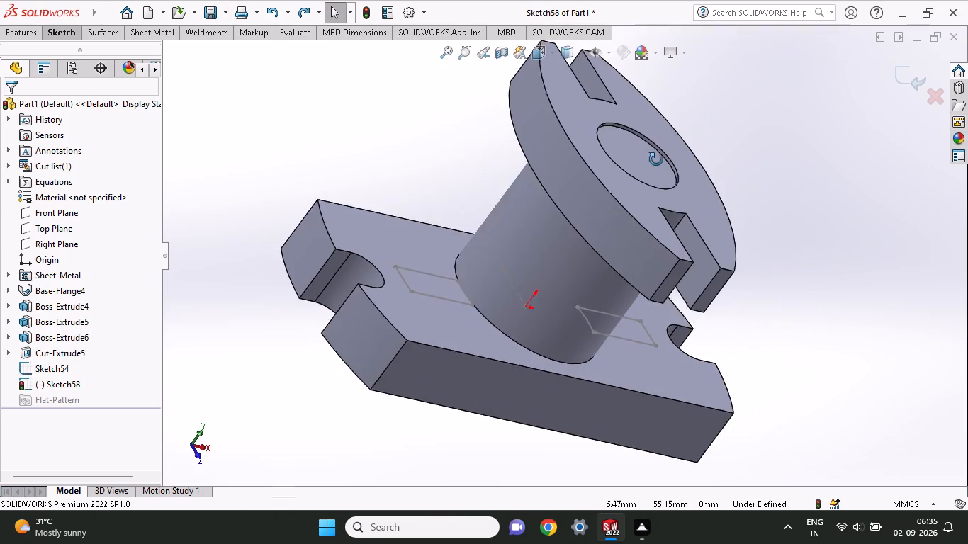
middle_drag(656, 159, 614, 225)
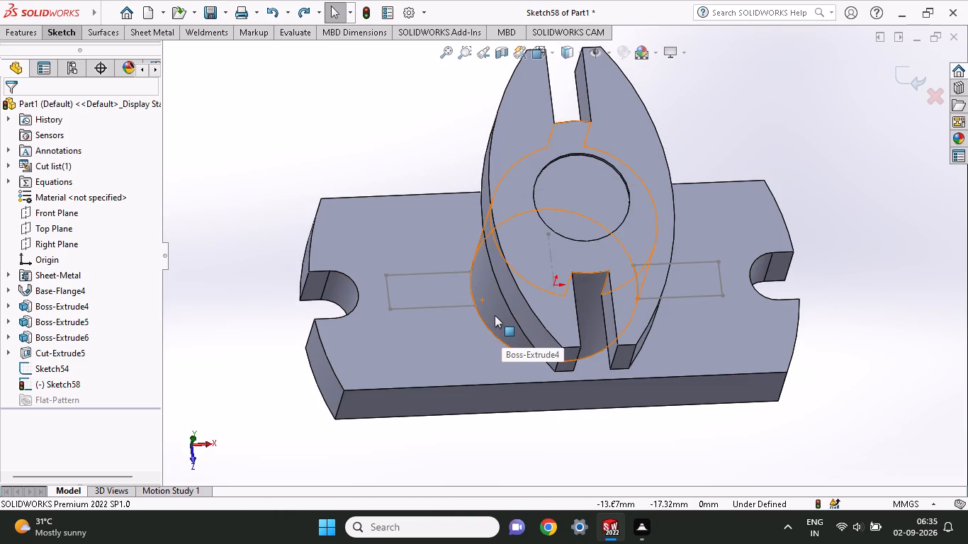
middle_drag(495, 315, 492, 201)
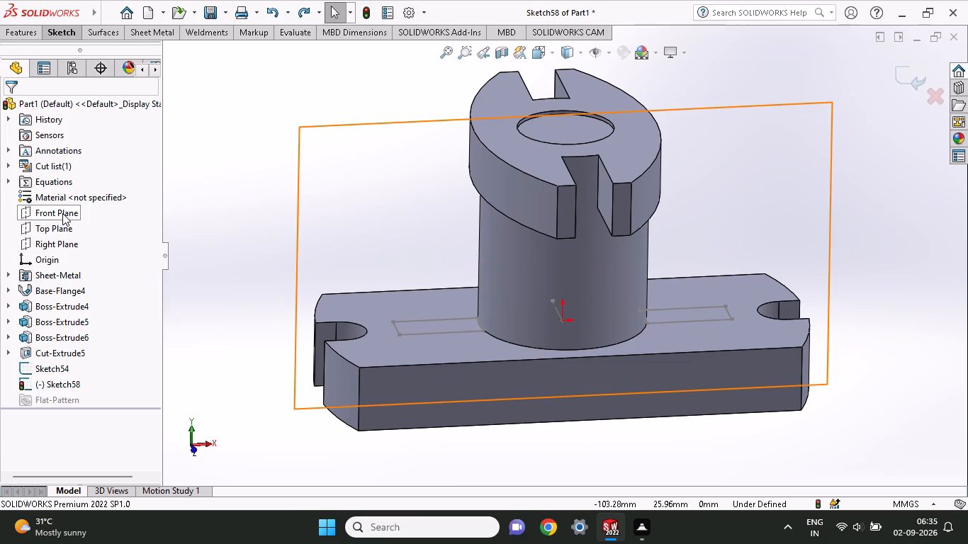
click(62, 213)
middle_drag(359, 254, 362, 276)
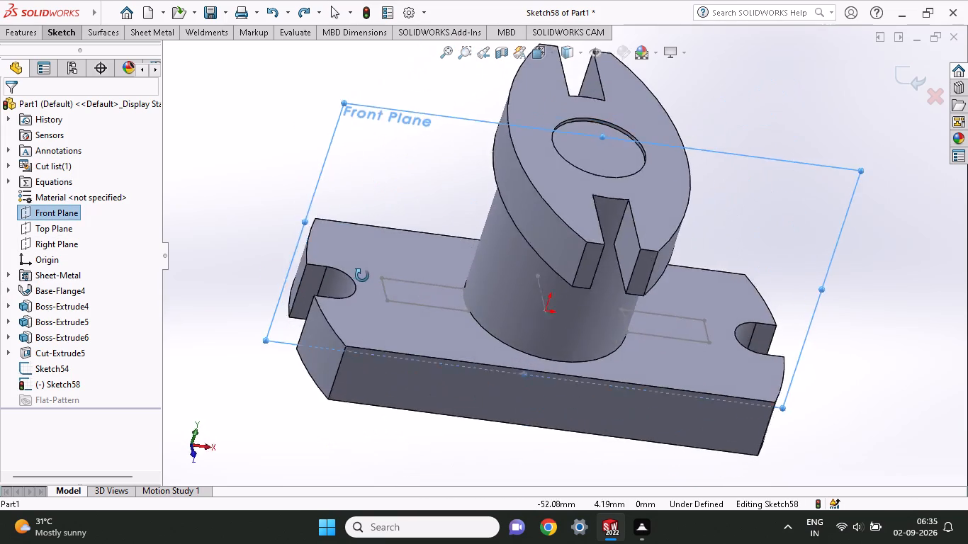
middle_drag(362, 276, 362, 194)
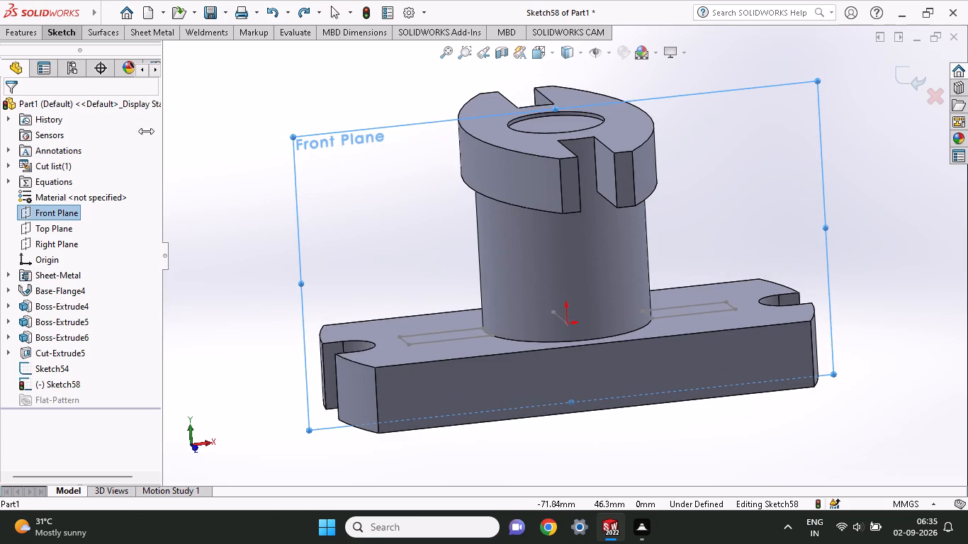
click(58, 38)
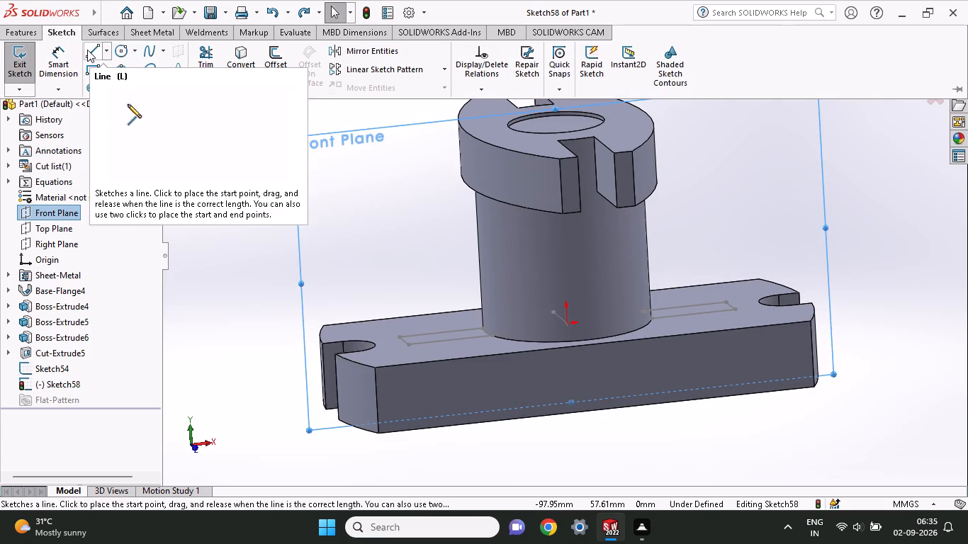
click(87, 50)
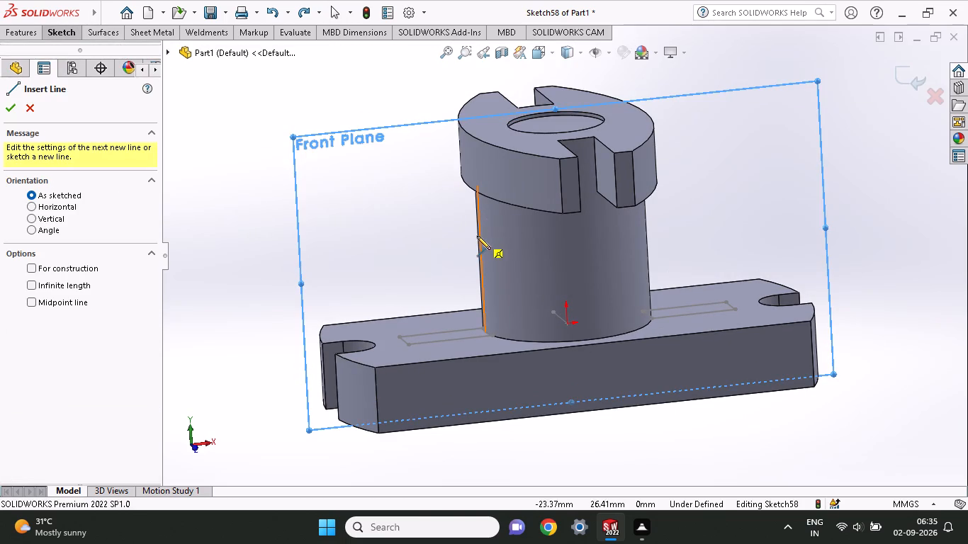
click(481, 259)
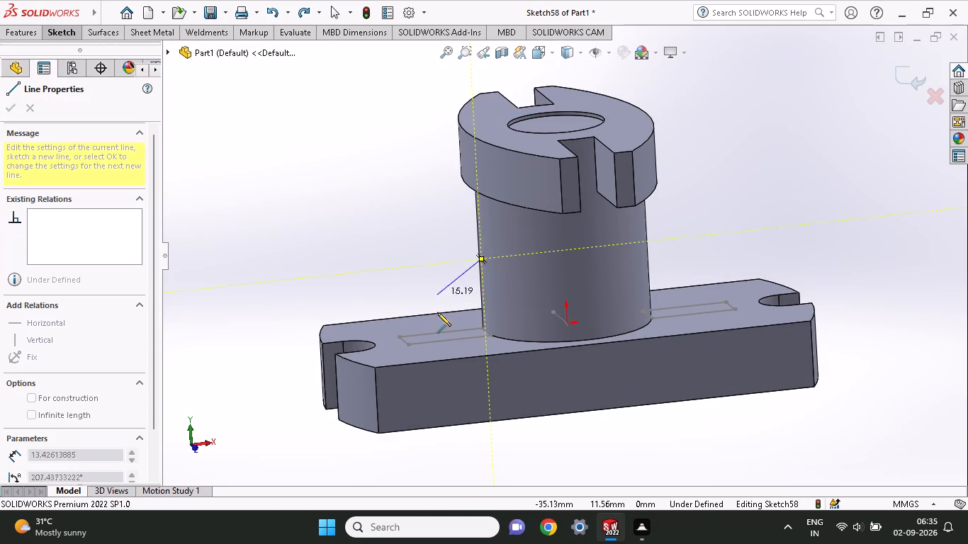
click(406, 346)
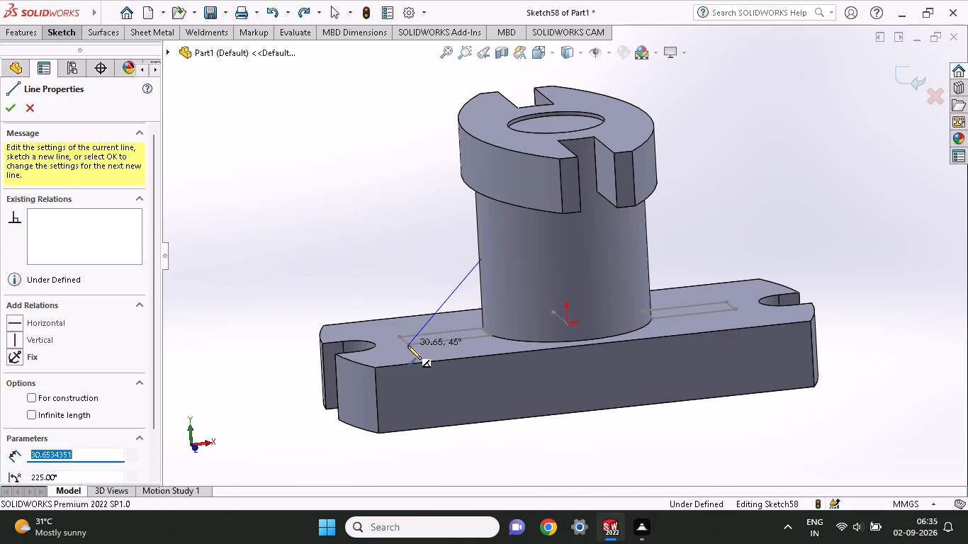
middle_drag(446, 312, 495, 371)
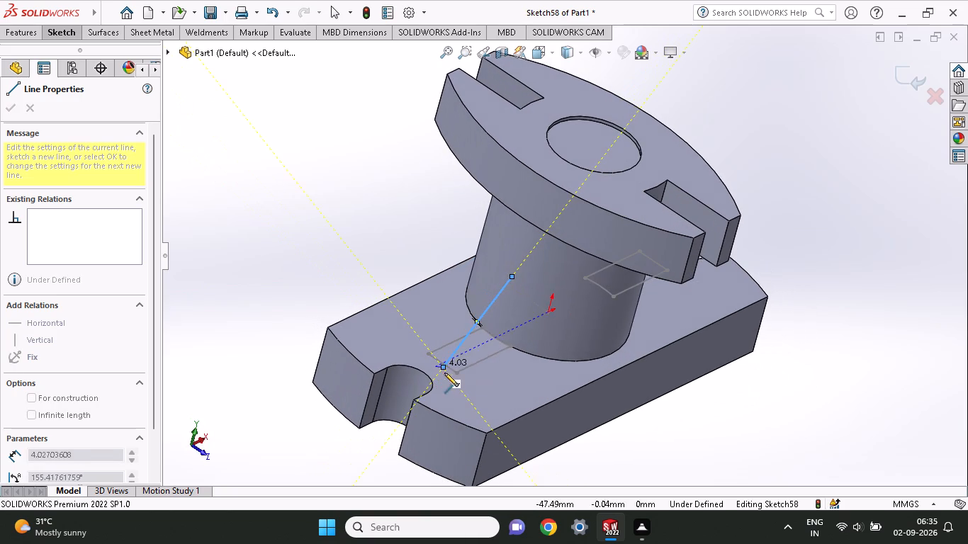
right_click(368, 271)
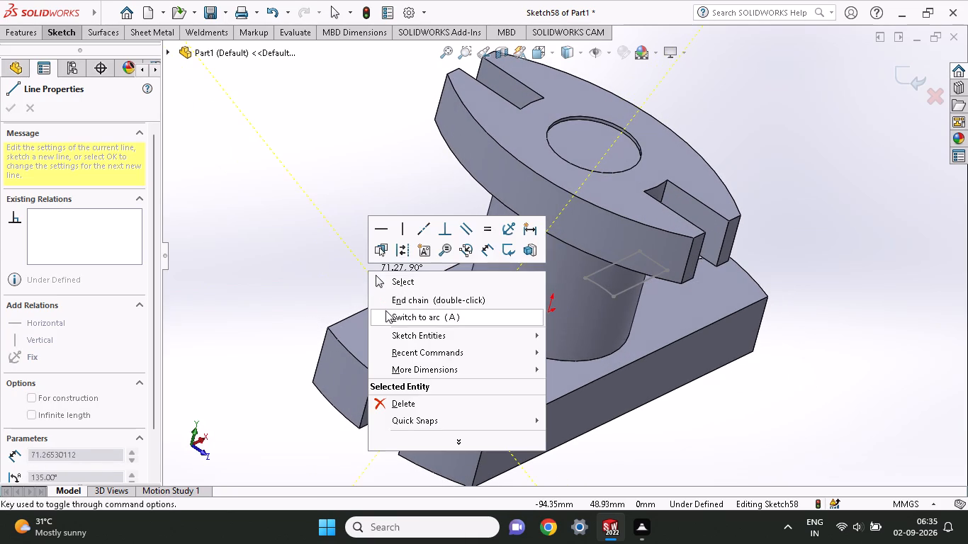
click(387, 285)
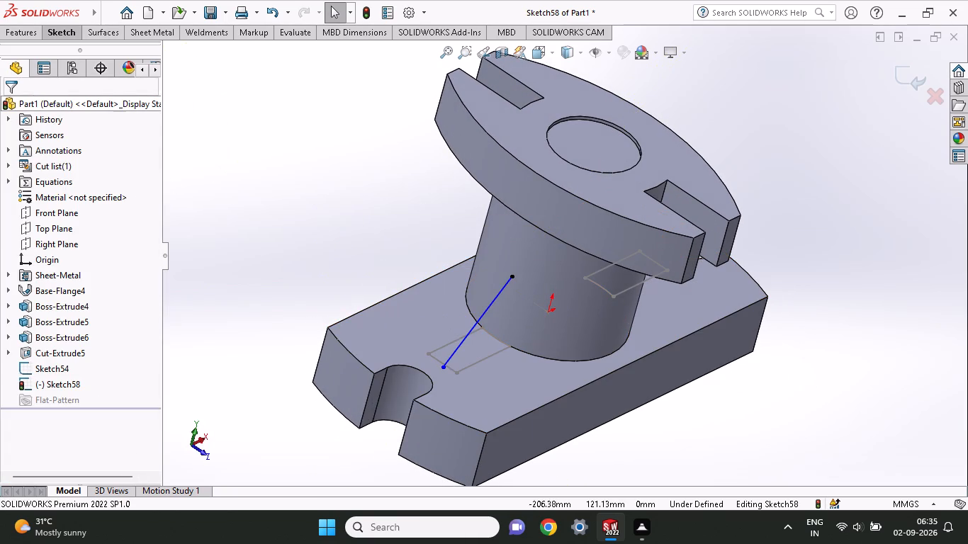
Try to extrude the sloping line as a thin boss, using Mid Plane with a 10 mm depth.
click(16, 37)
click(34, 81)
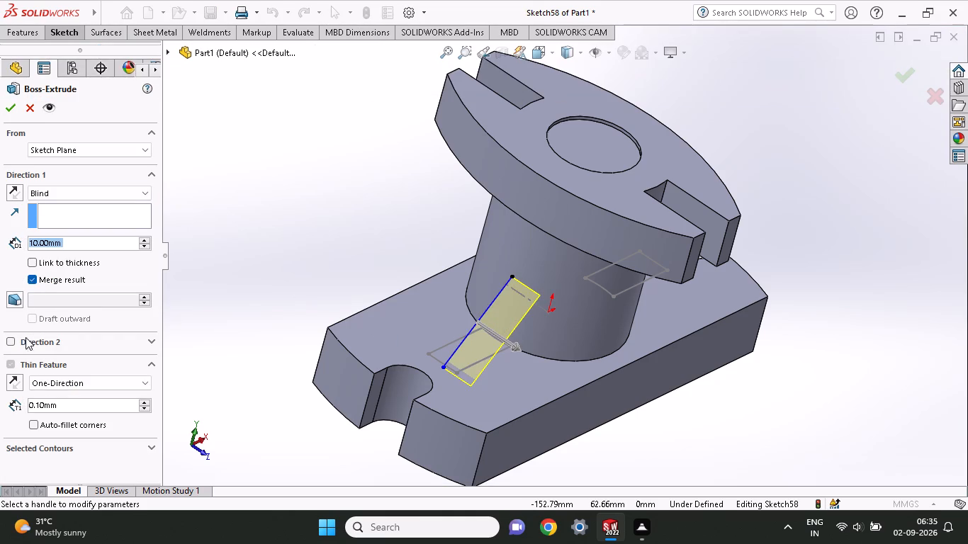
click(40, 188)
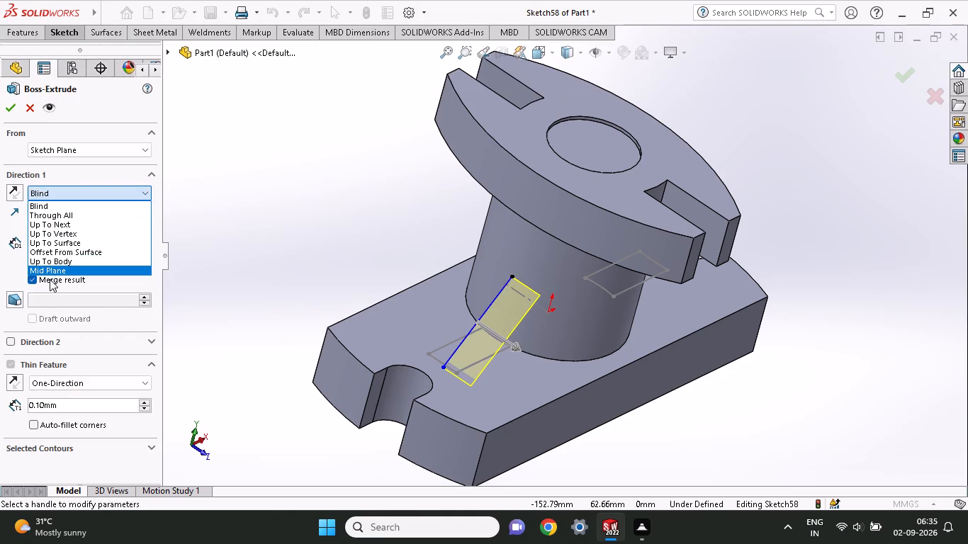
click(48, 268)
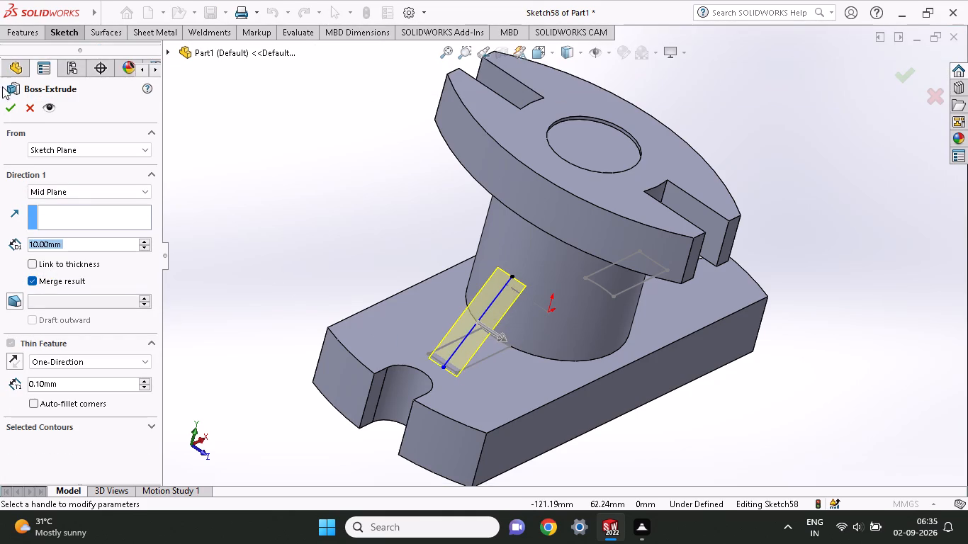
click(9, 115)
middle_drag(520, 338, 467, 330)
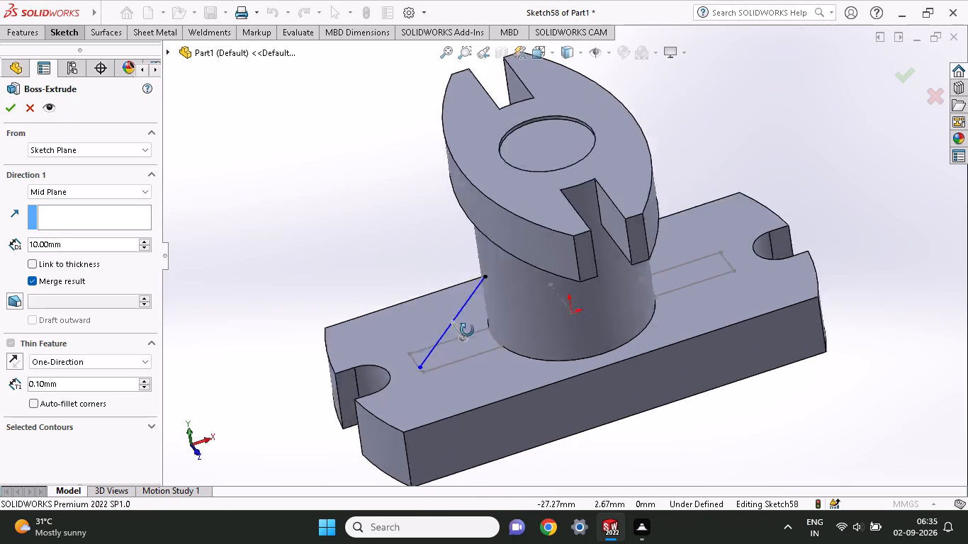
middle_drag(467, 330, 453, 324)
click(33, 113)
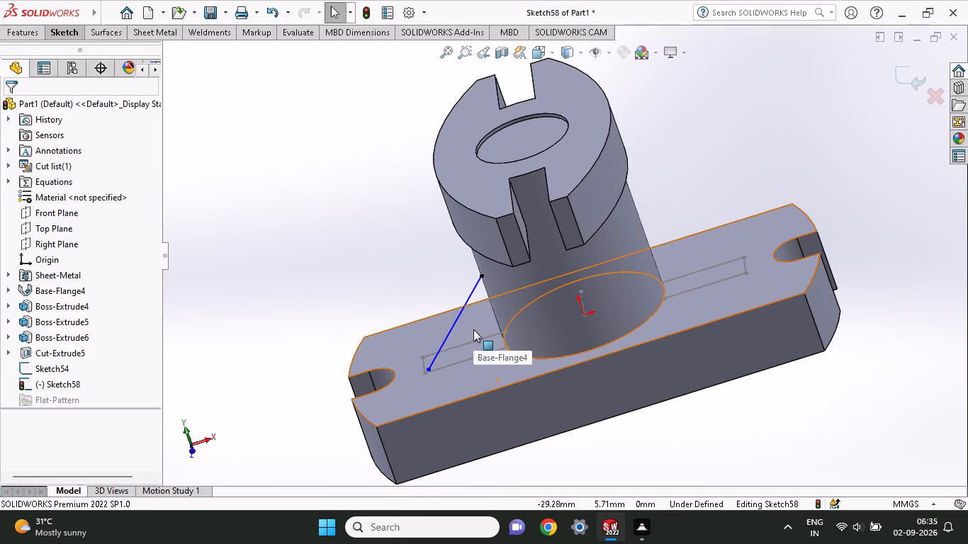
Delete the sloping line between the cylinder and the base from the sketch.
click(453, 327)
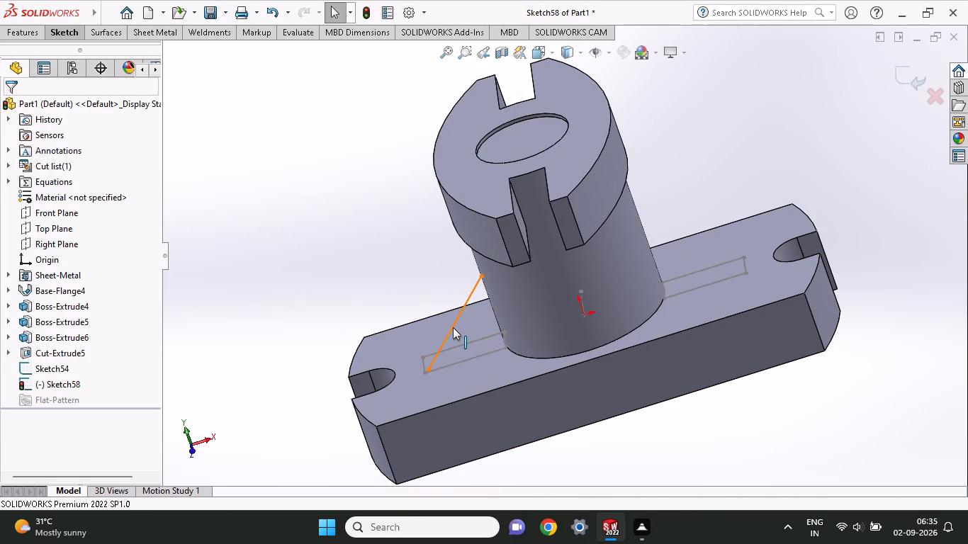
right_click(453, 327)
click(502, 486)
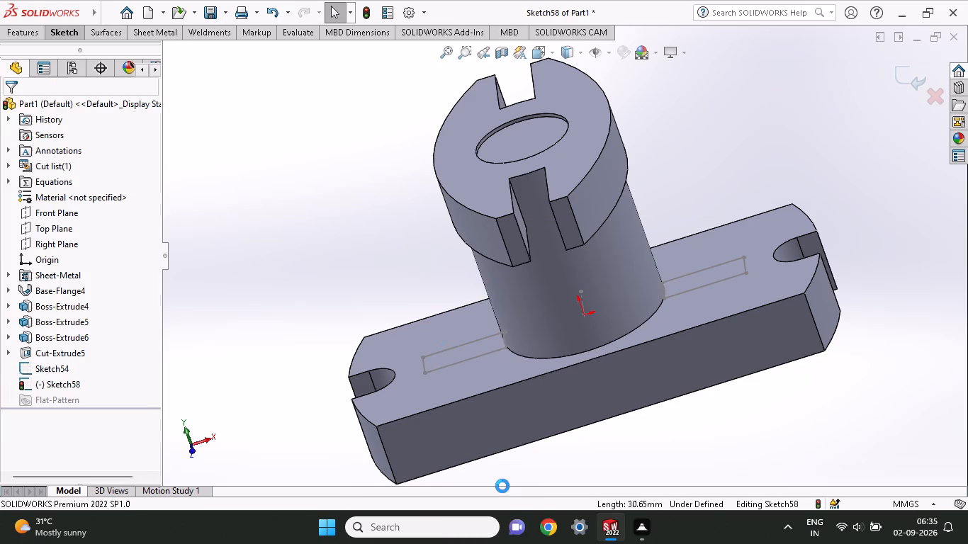
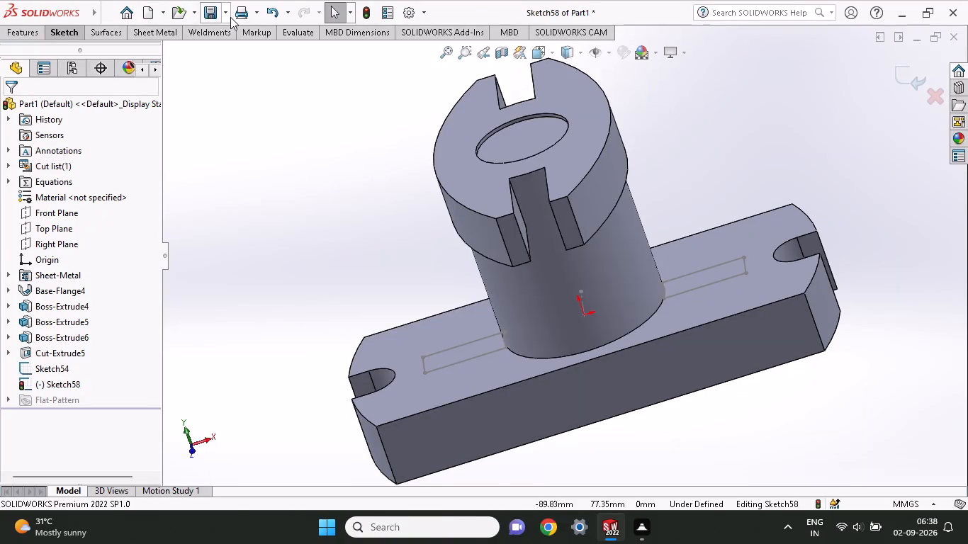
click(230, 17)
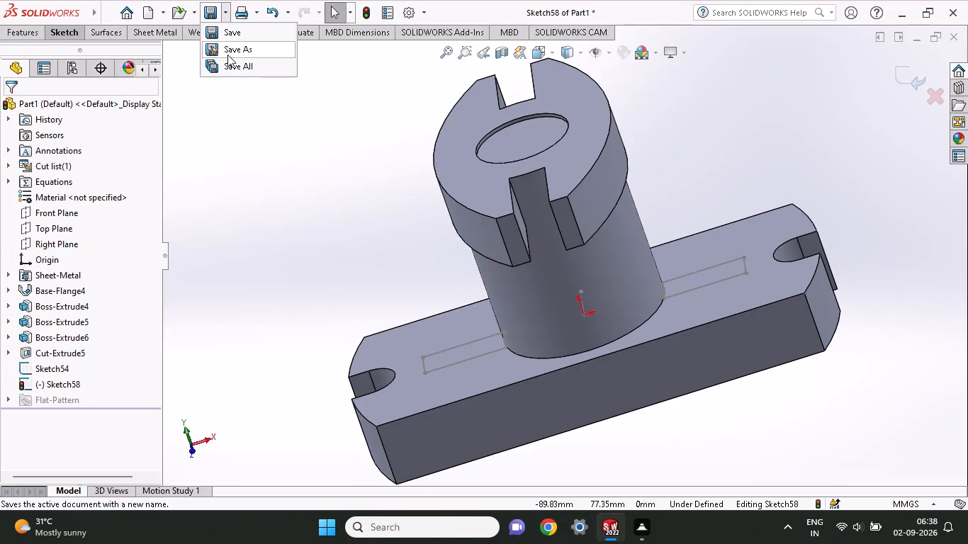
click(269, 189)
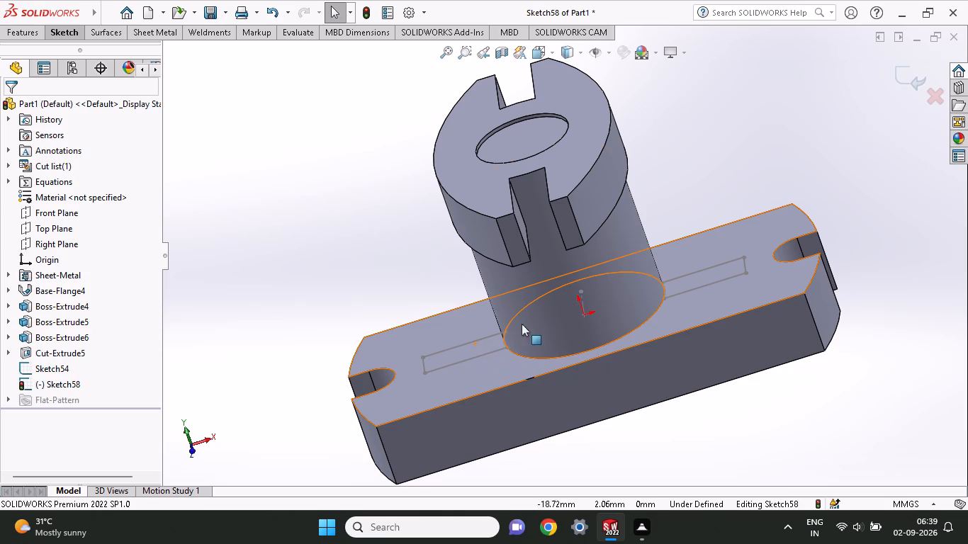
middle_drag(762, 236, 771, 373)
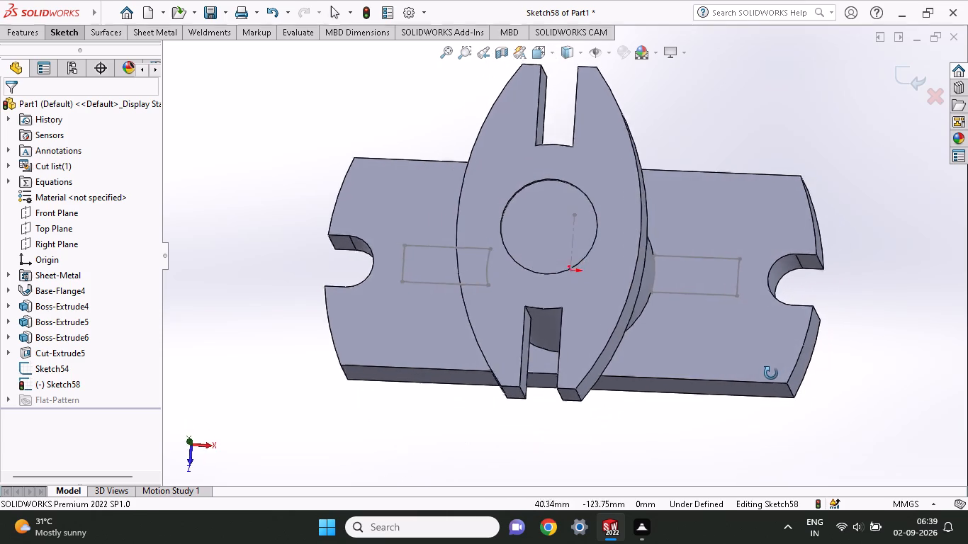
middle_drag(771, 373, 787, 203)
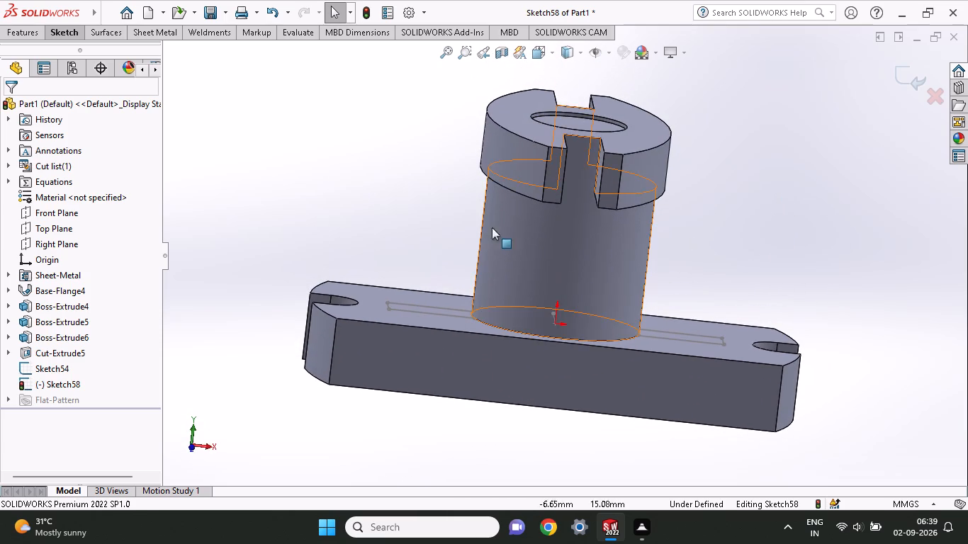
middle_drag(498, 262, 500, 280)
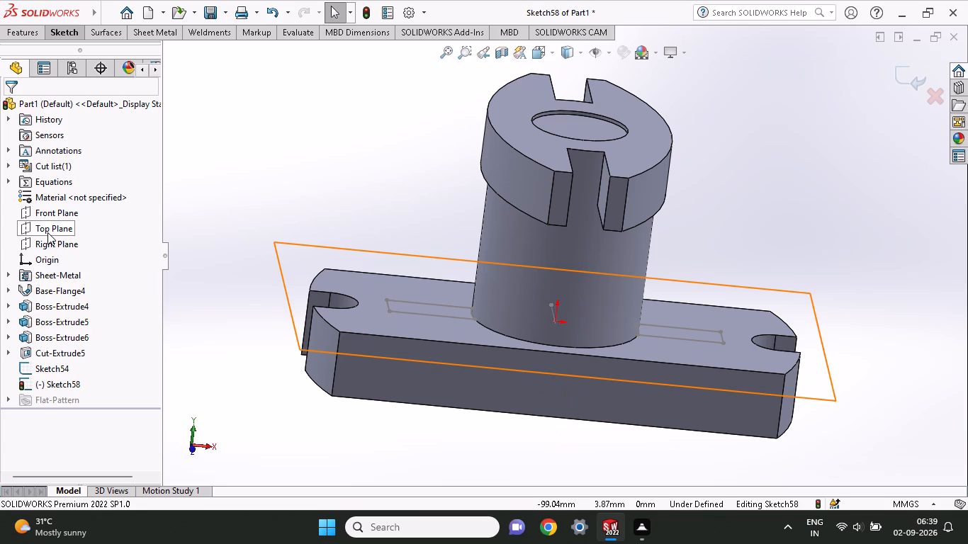
Leave the current sketch and start a new line sketch on the Front Plane.
click(47, 220)
click(62, 202)
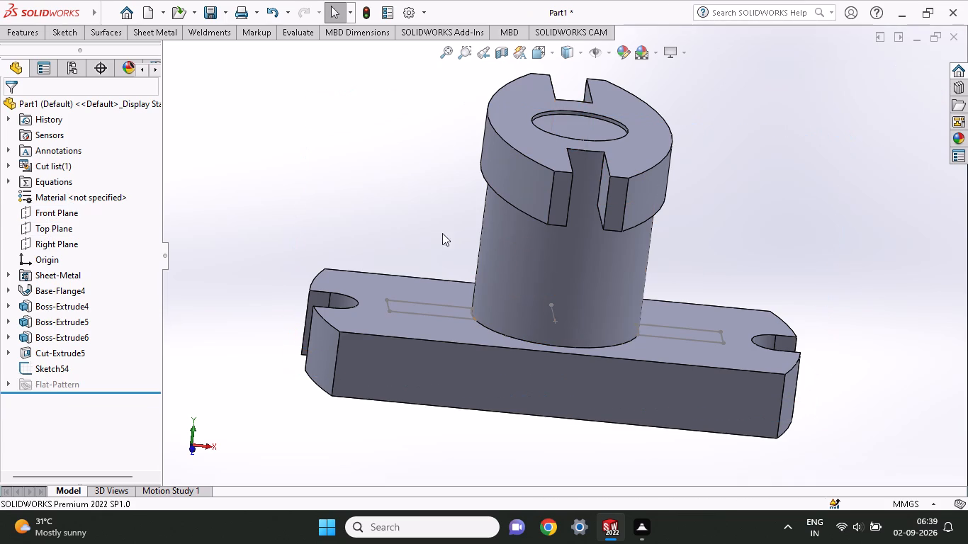
click(59, 33)
click(87, 52)
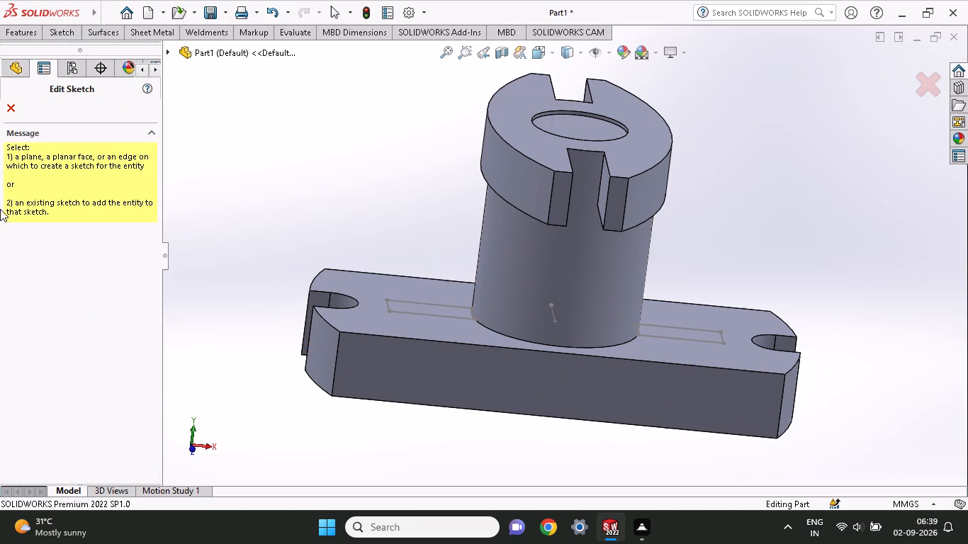
click(16, 68)
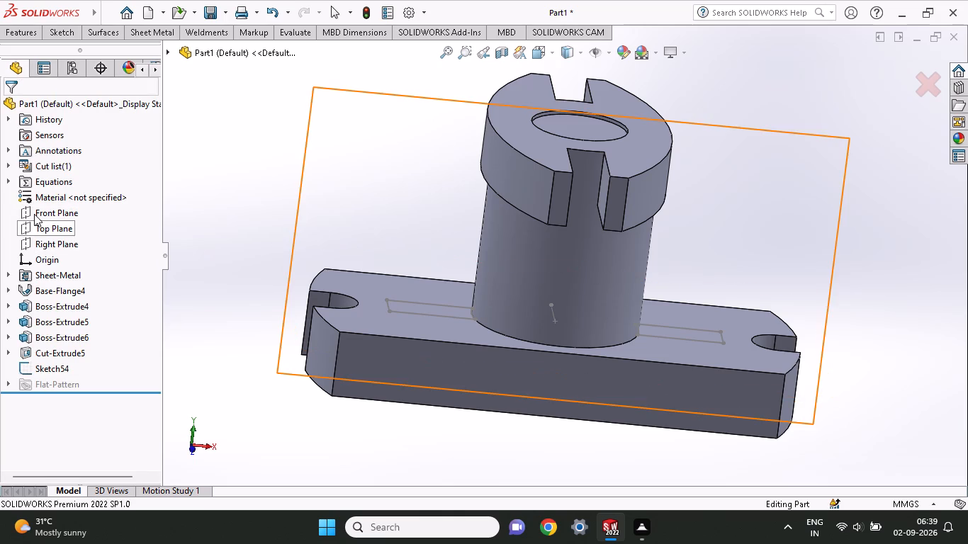
click(34, 214)
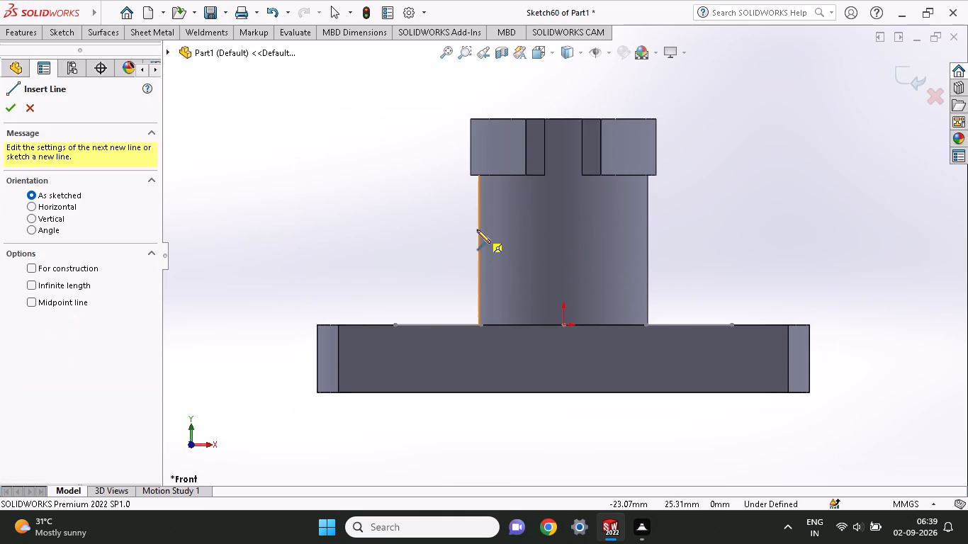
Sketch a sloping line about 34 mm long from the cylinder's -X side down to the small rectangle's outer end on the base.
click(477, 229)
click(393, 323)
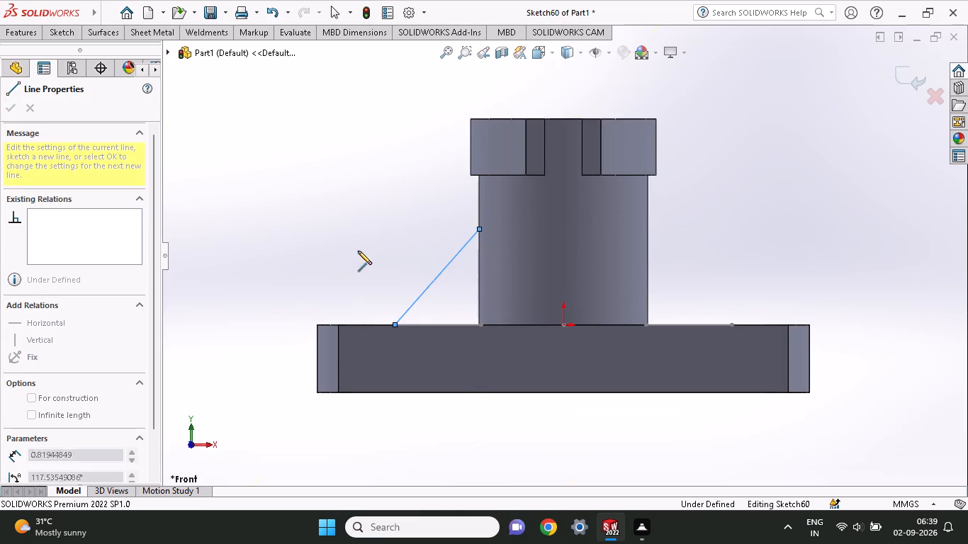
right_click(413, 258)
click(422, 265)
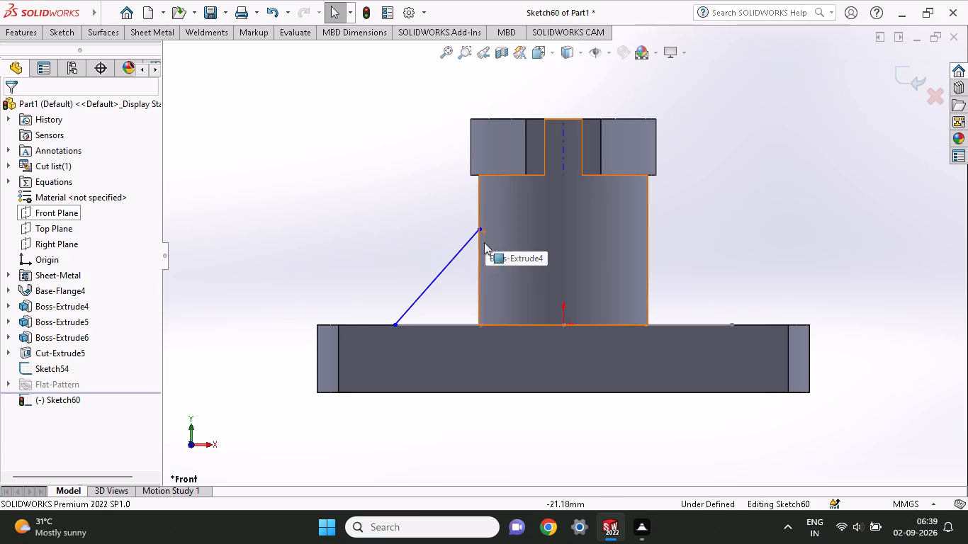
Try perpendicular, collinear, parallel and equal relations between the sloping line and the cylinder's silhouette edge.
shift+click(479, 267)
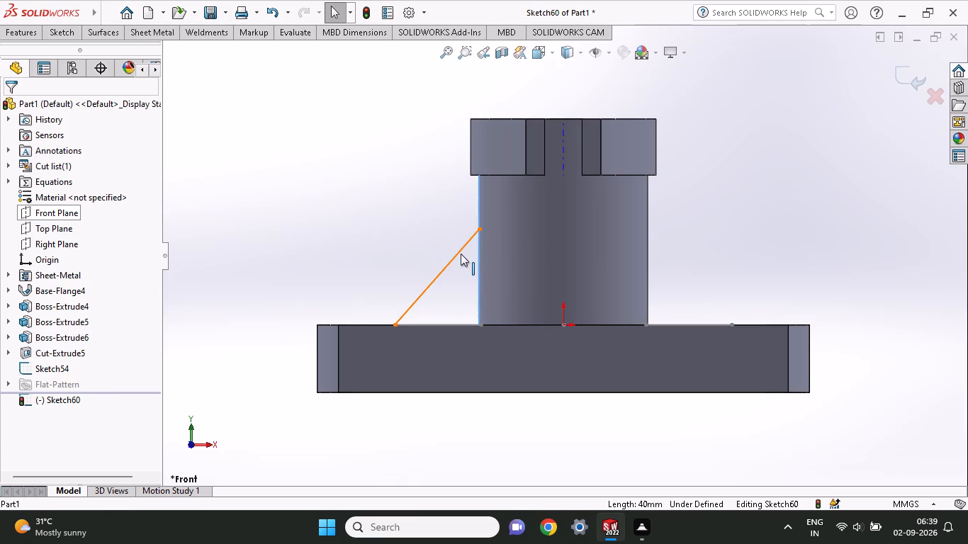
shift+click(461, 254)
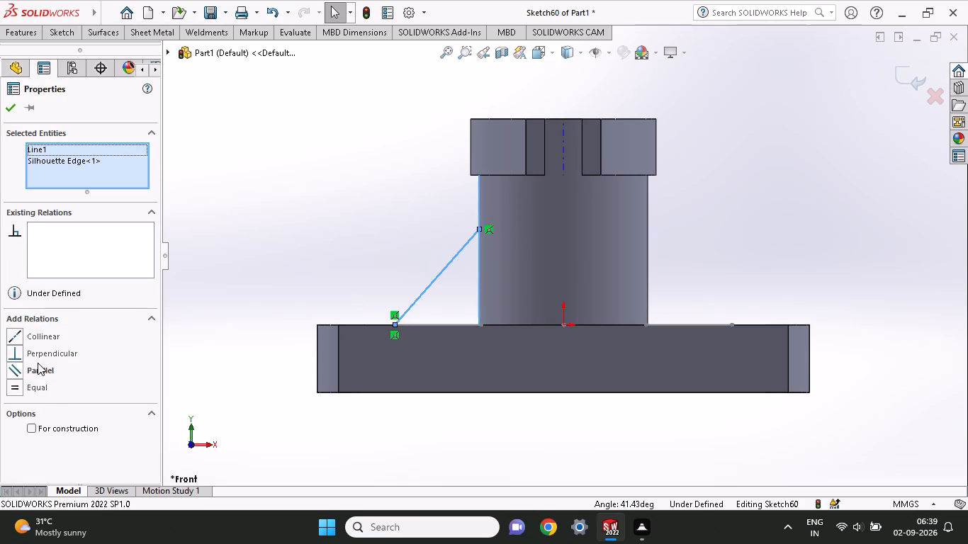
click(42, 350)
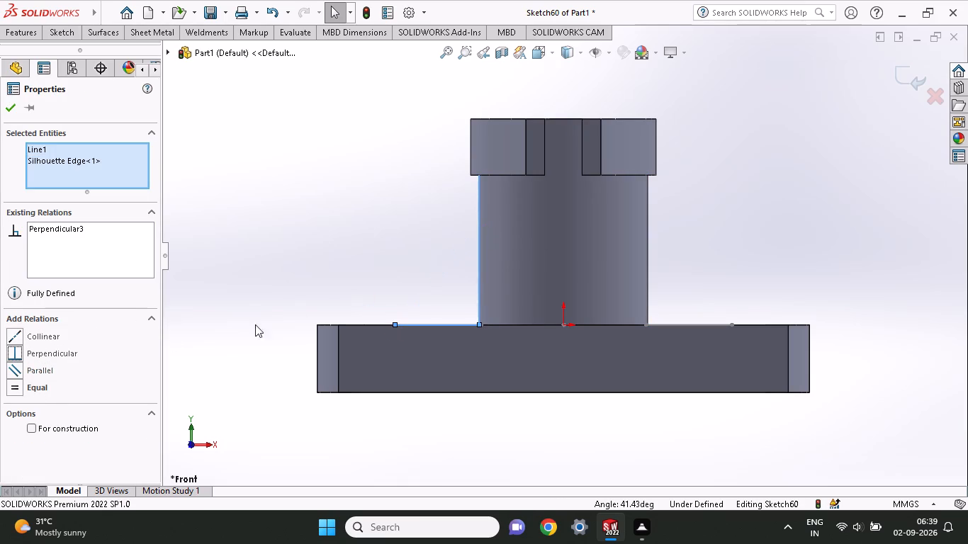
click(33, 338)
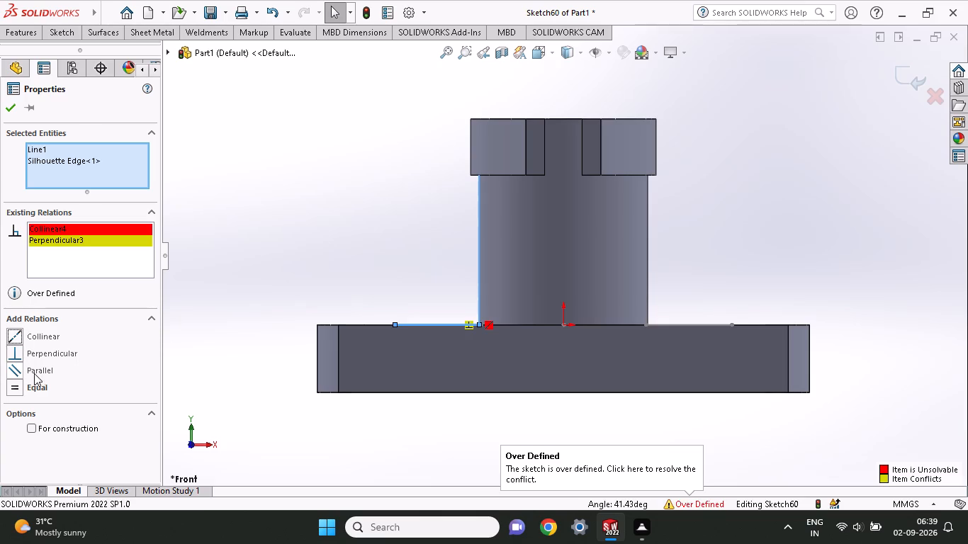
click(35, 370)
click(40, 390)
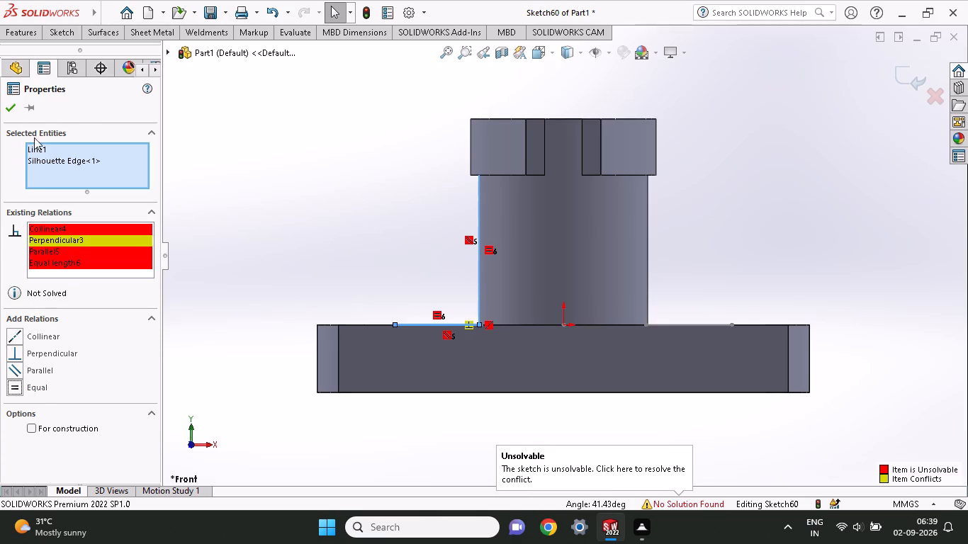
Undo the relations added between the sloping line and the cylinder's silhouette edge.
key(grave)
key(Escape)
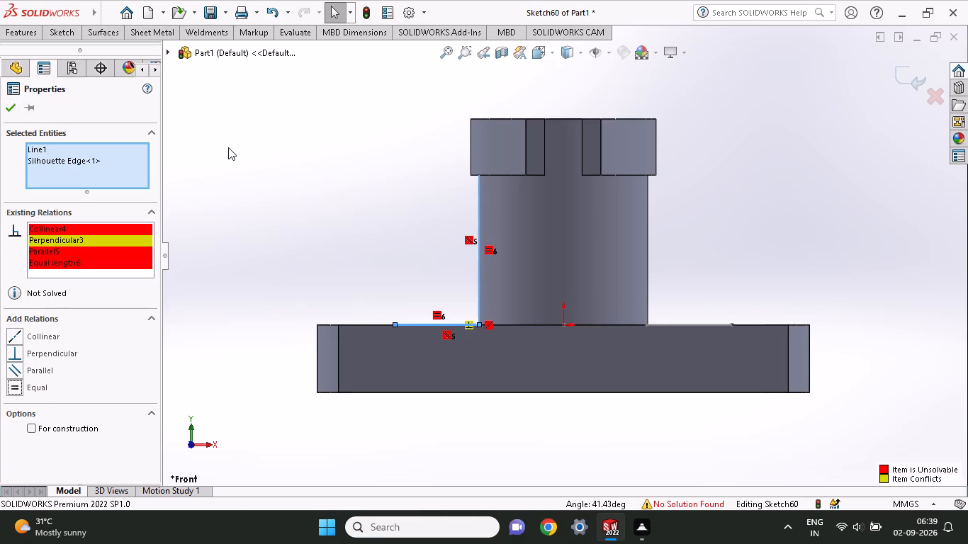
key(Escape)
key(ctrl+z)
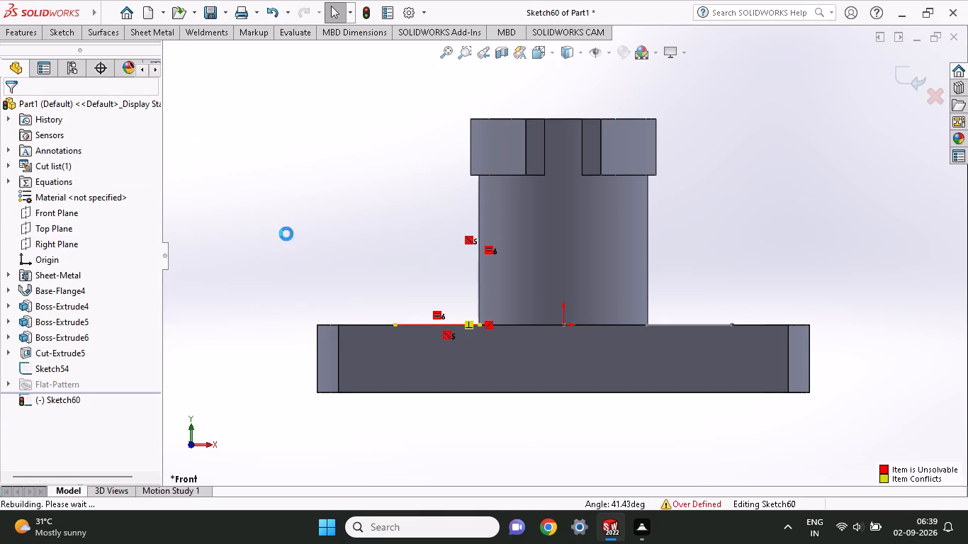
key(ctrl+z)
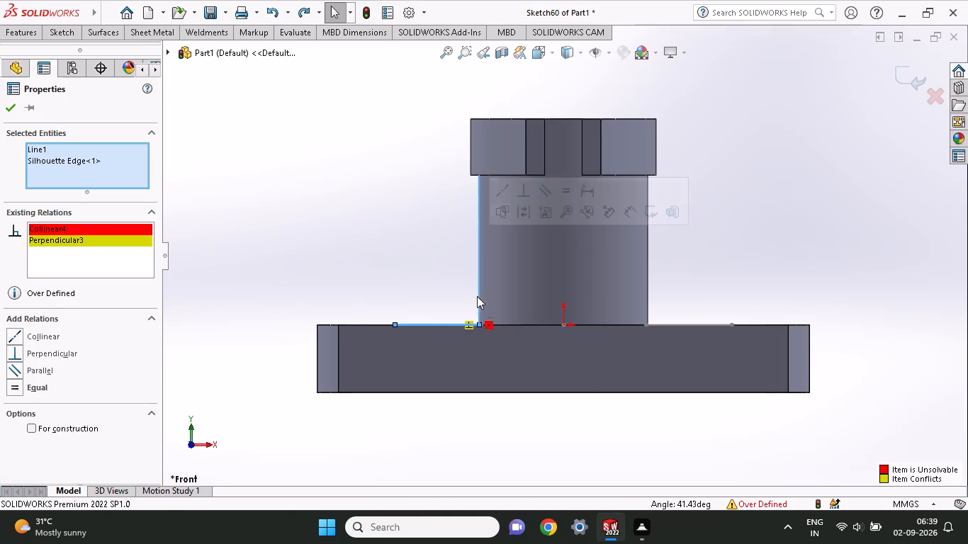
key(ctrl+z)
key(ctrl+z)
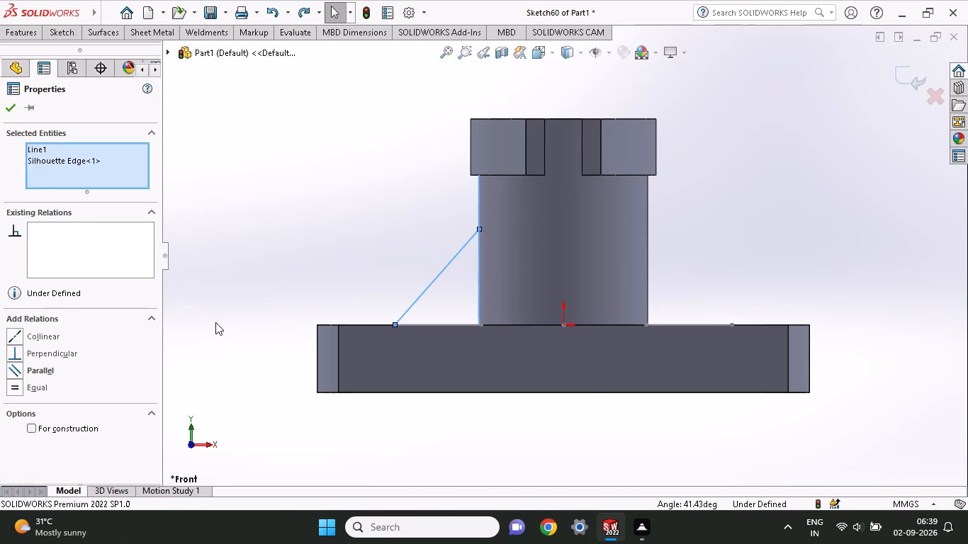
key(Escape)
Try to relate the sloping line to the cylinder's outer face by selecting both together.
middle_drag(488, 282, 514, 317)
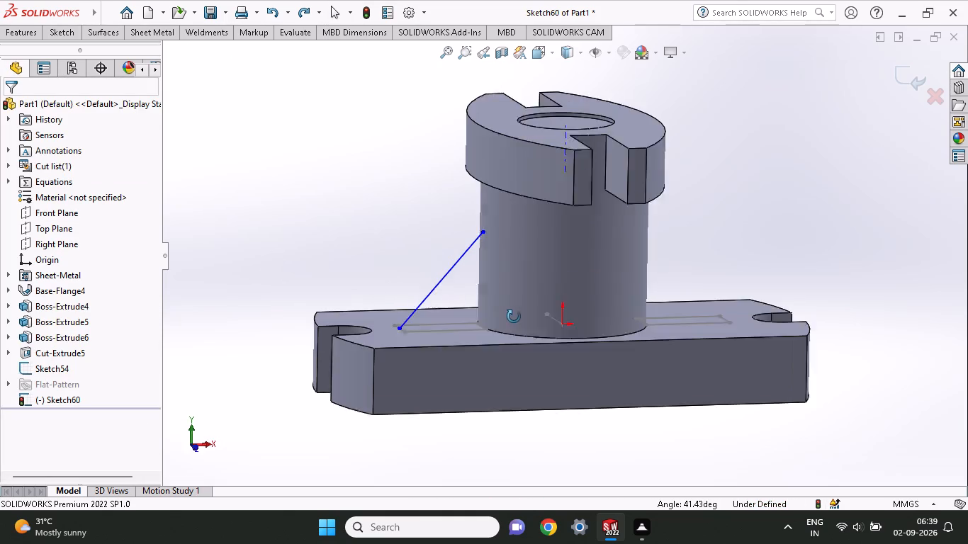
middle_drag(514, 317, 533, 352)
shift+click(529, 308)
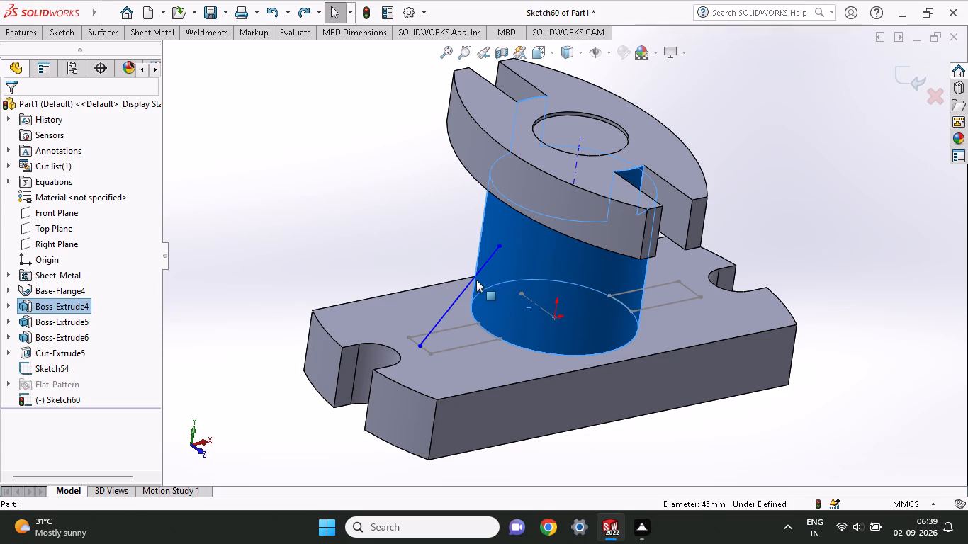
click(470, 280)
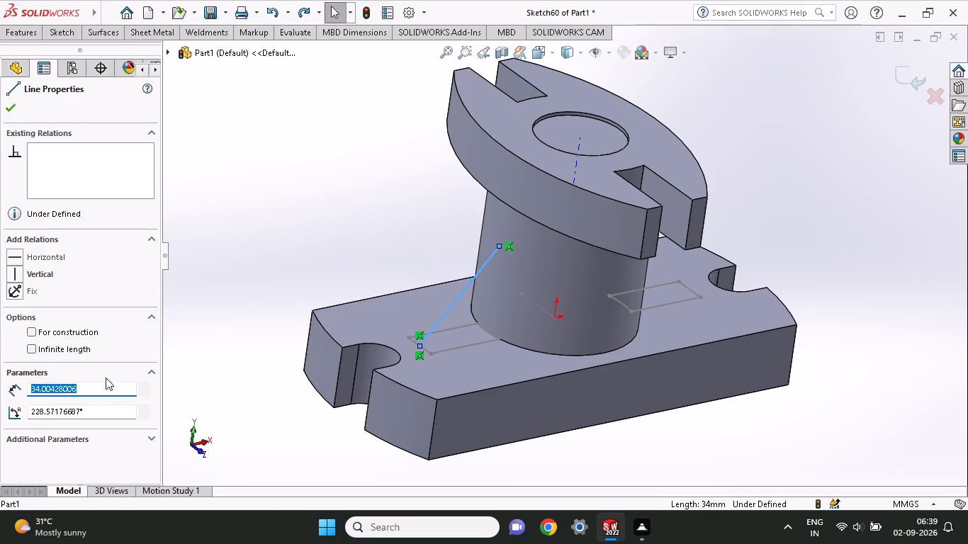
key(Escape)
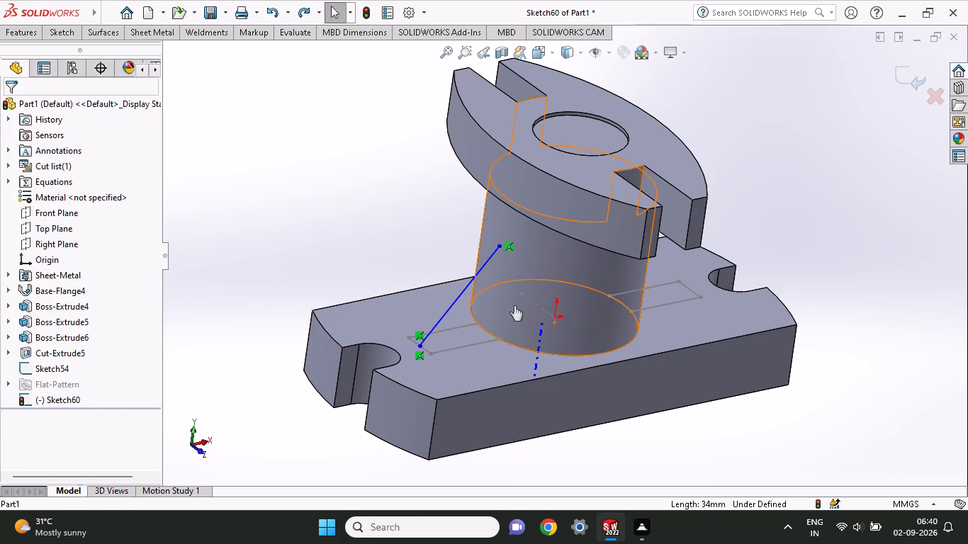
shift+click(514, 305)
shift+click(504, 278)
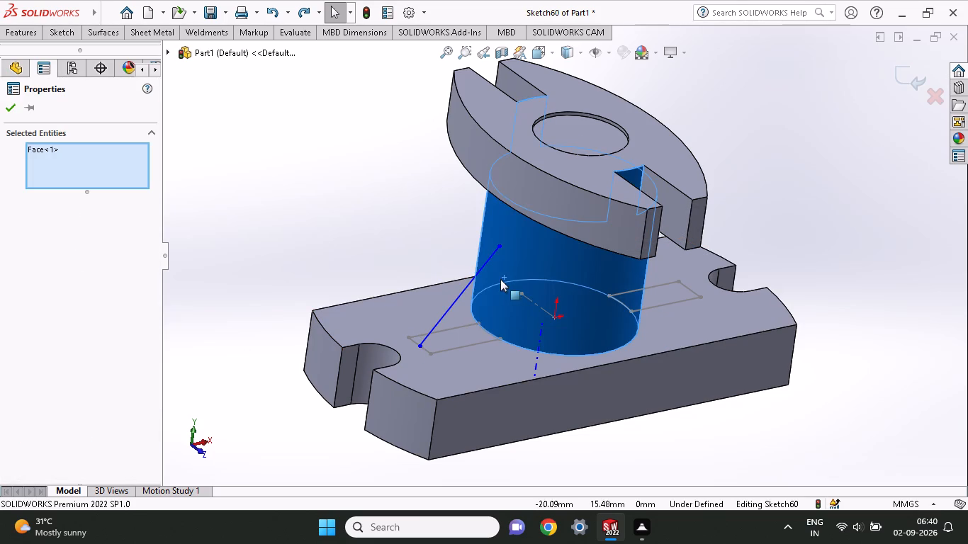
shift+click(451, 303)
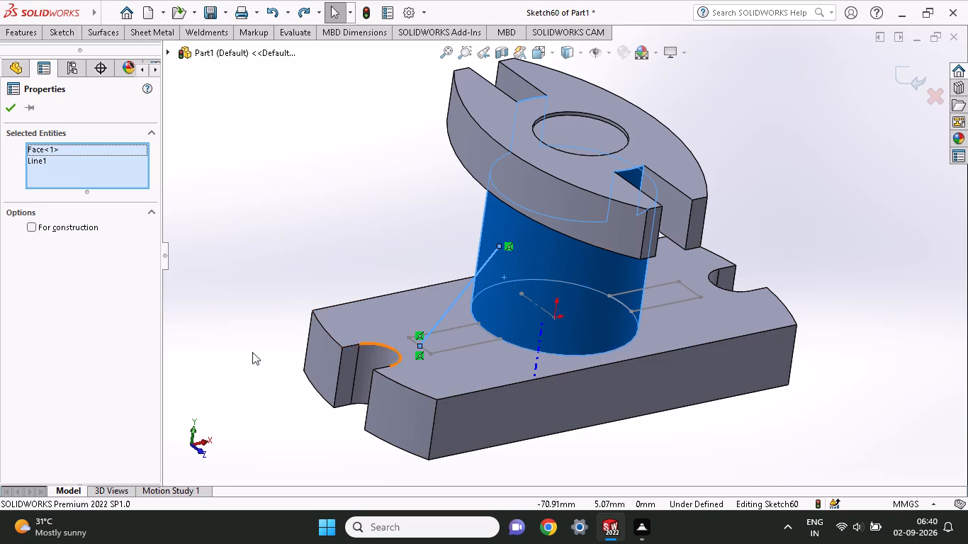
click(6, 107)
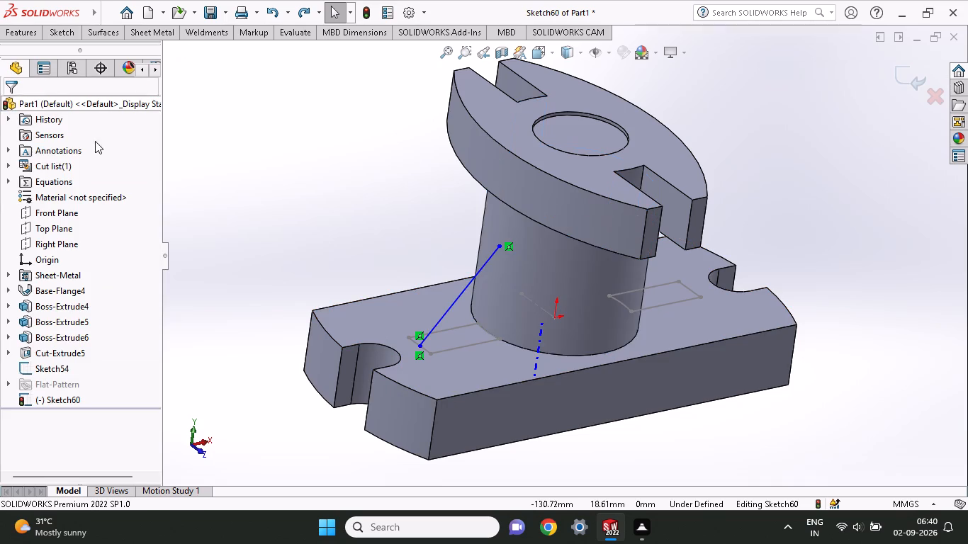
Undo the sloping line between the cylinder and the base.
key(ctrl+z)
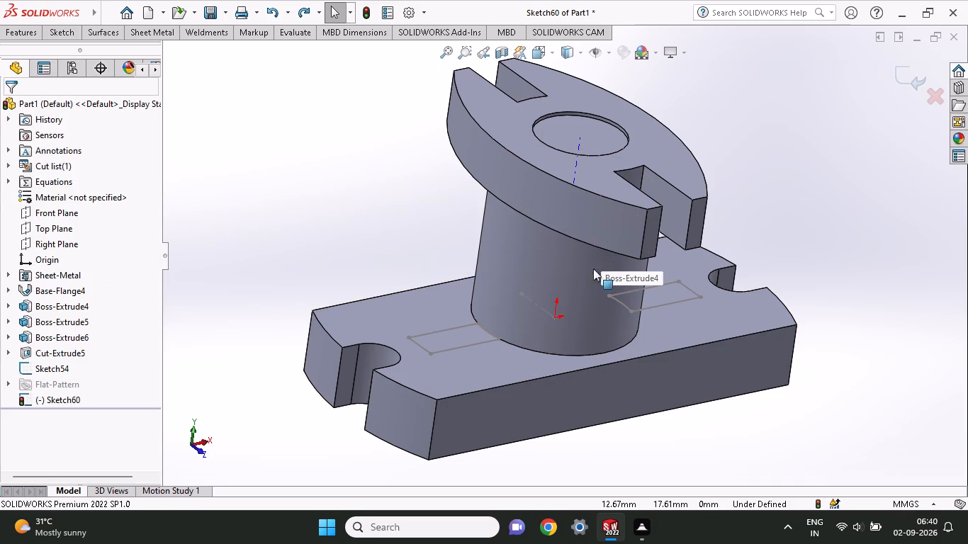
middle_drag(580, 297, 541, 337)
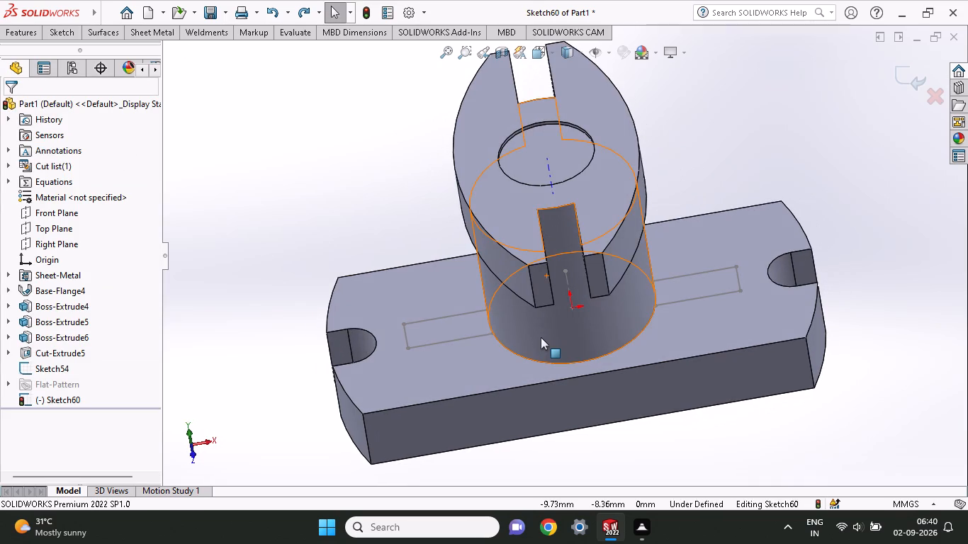
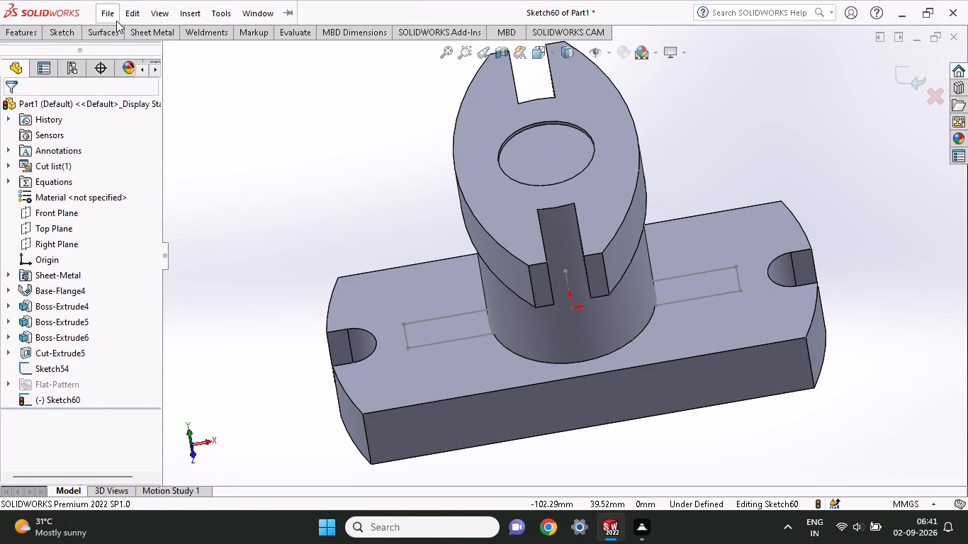
Save the part as a SOLIDWORKS Part named sep1-5 in the Documents folder, choosing to rebuild the document before saving.
click(116, 21)
click(141, 191)
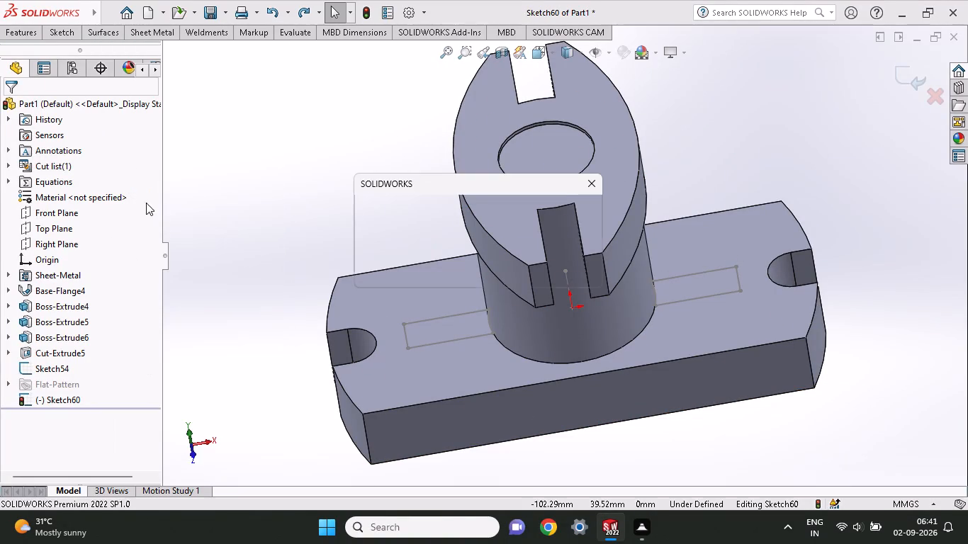
click(510, 278)
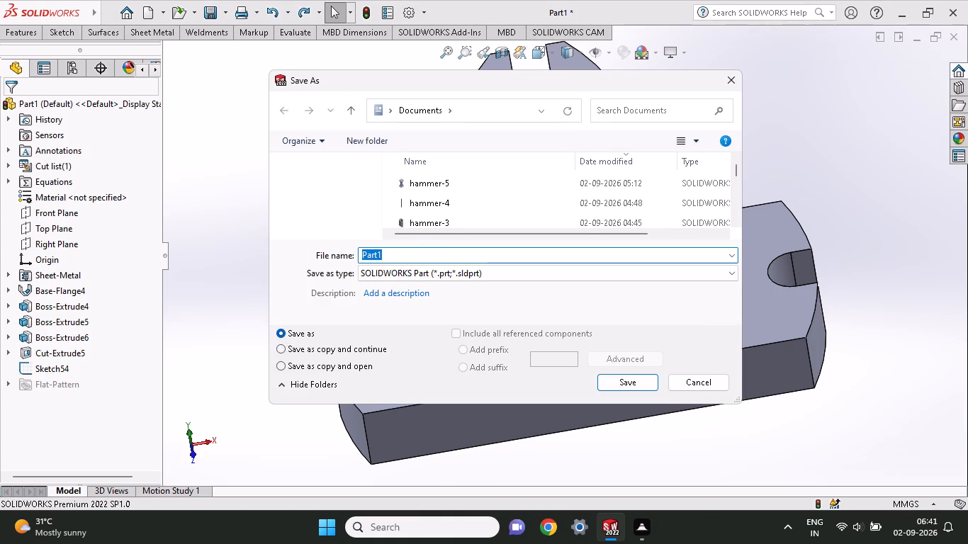
key(BackSpace)
key(BackSpace)
key(BackSpace)
key(BackSpace)
key(BackSpace)
key(BackSpace)
key(BackSpace)
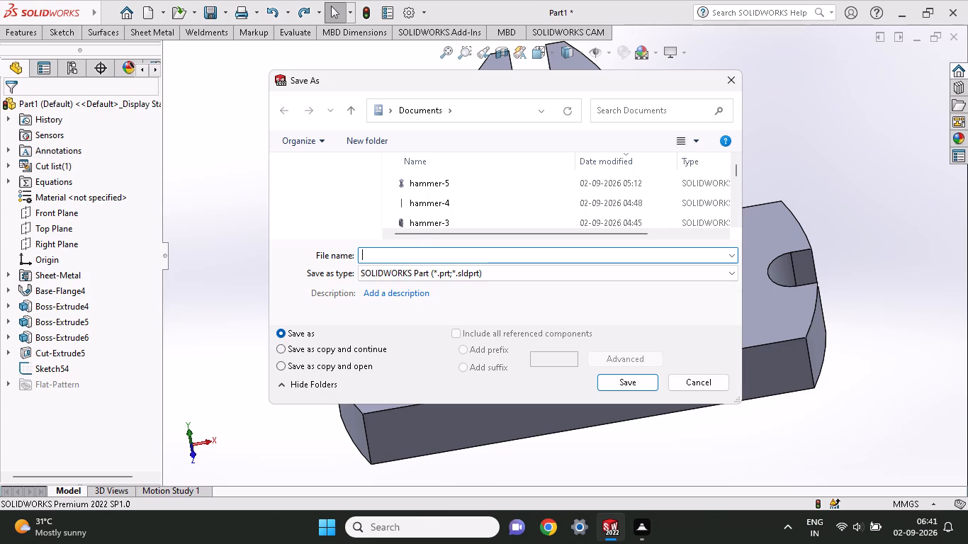
text(sep1)
key(minus)
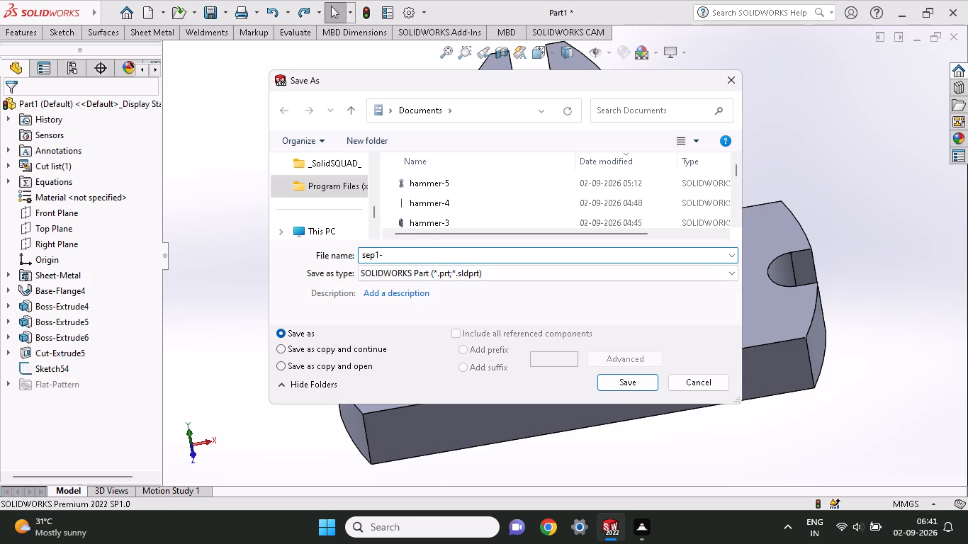
key(5)
click(613, 380)
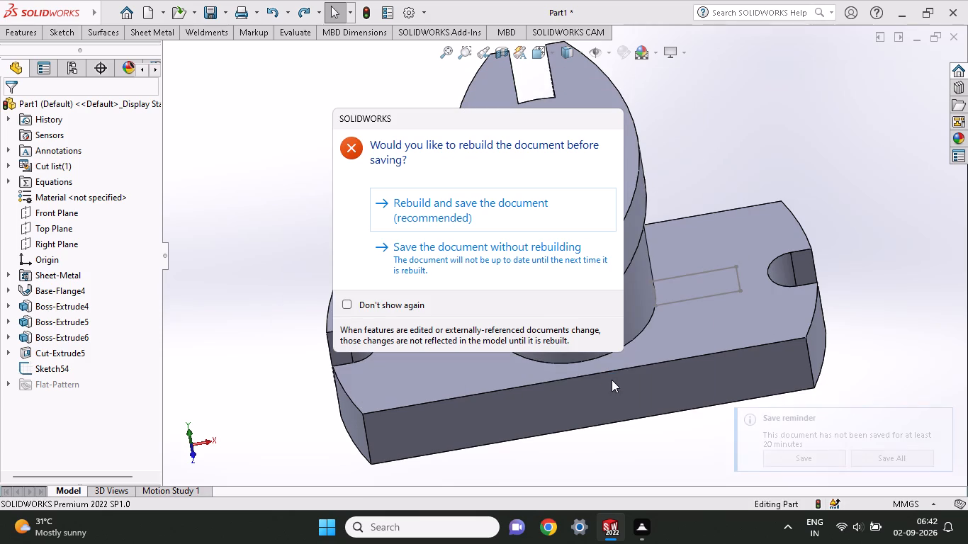
click(458, 215)
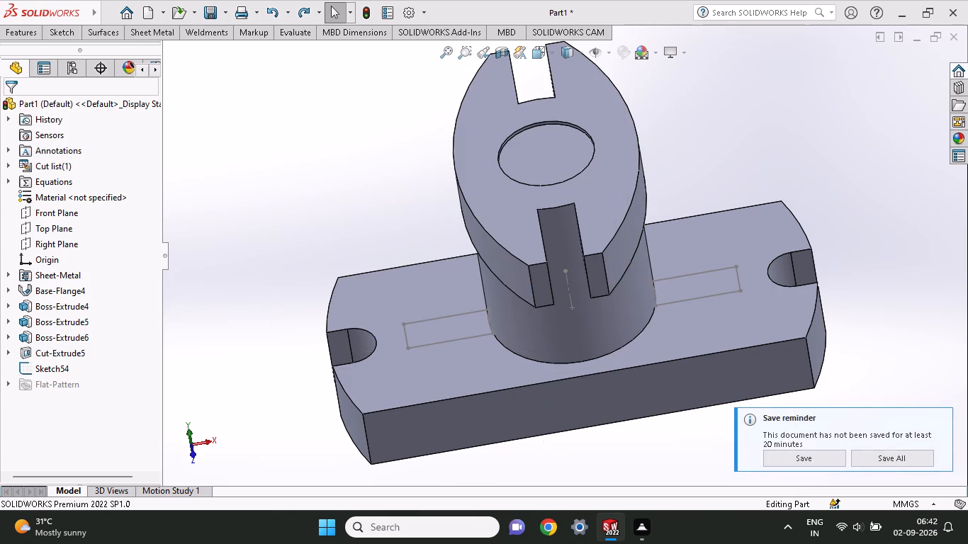